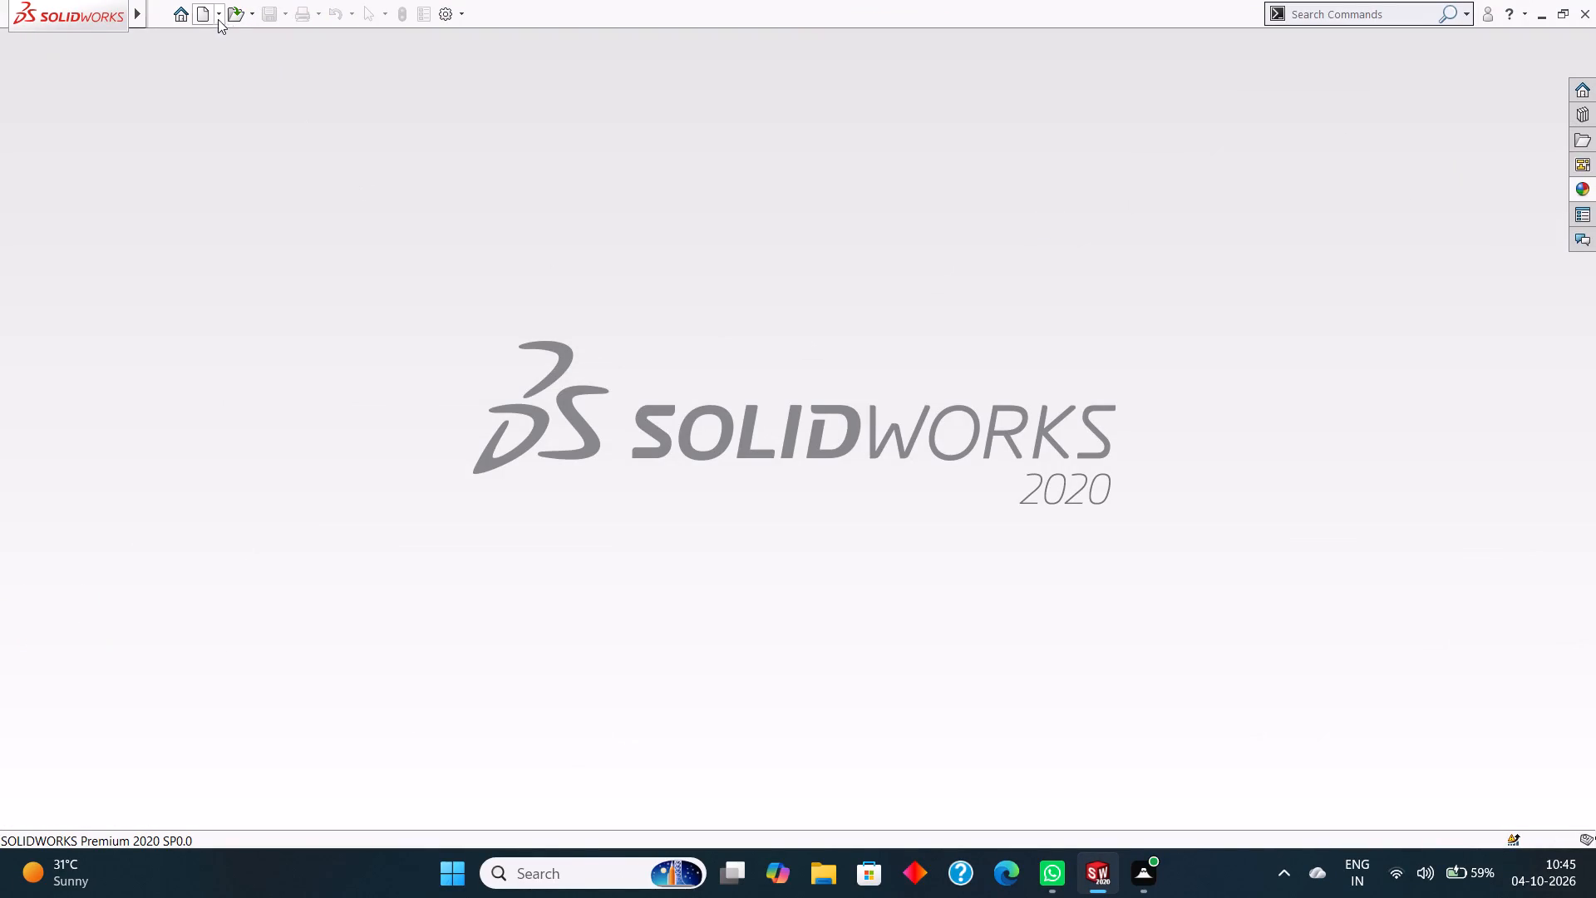
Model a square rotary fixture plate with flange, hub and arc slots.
Create a new part document for a 3D representation of a single design component.
click(216, 18)
click(226, 36)
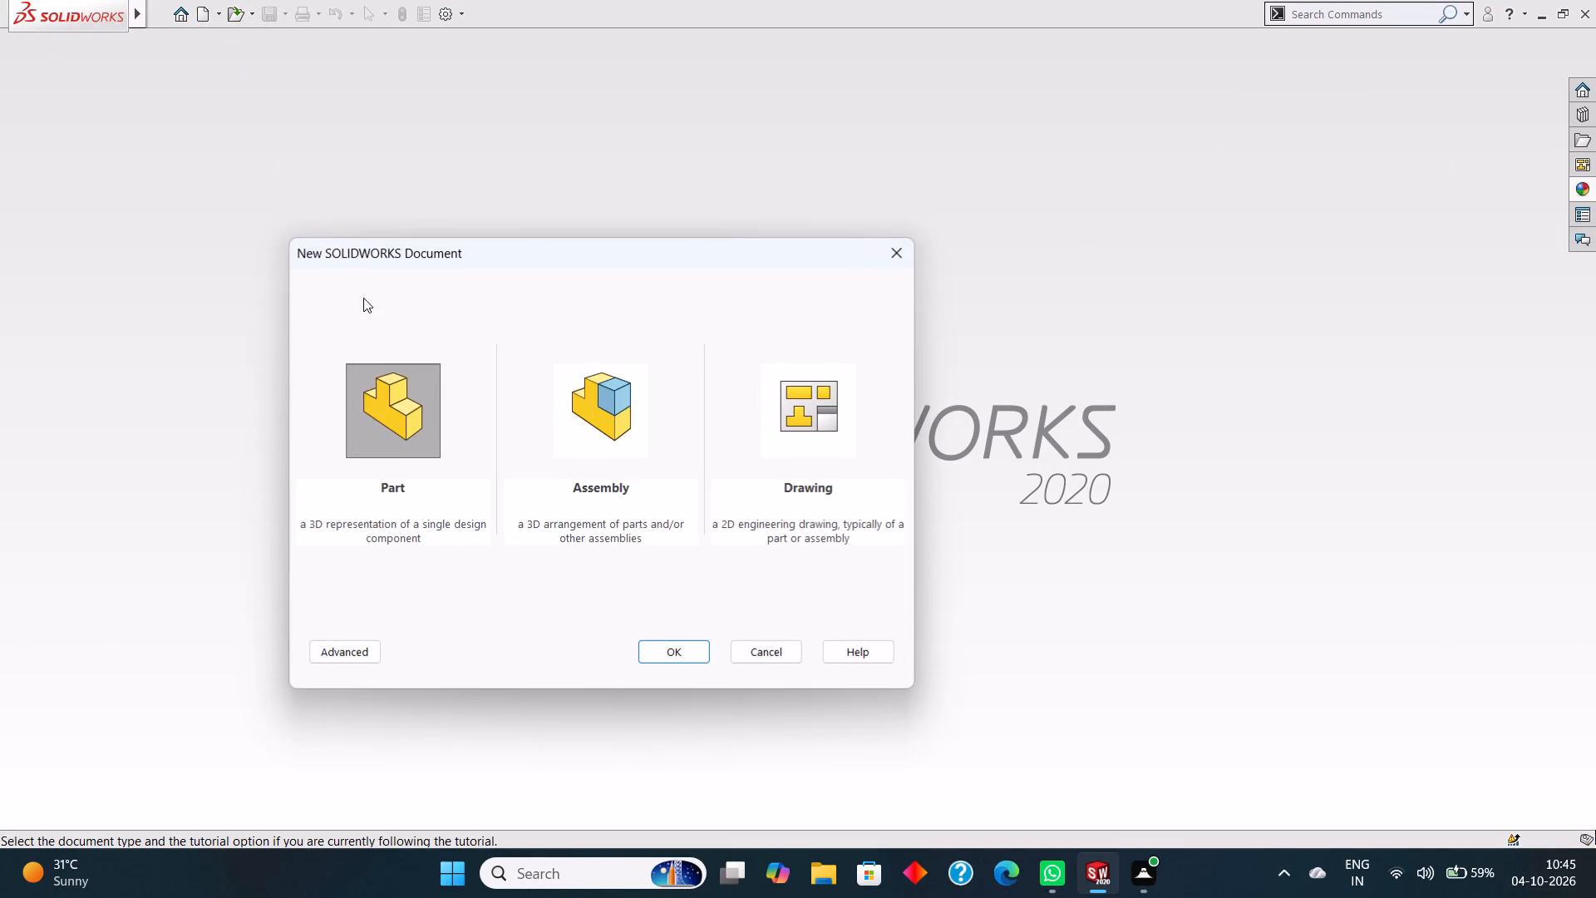
click(374, 385)
click(662, 647)
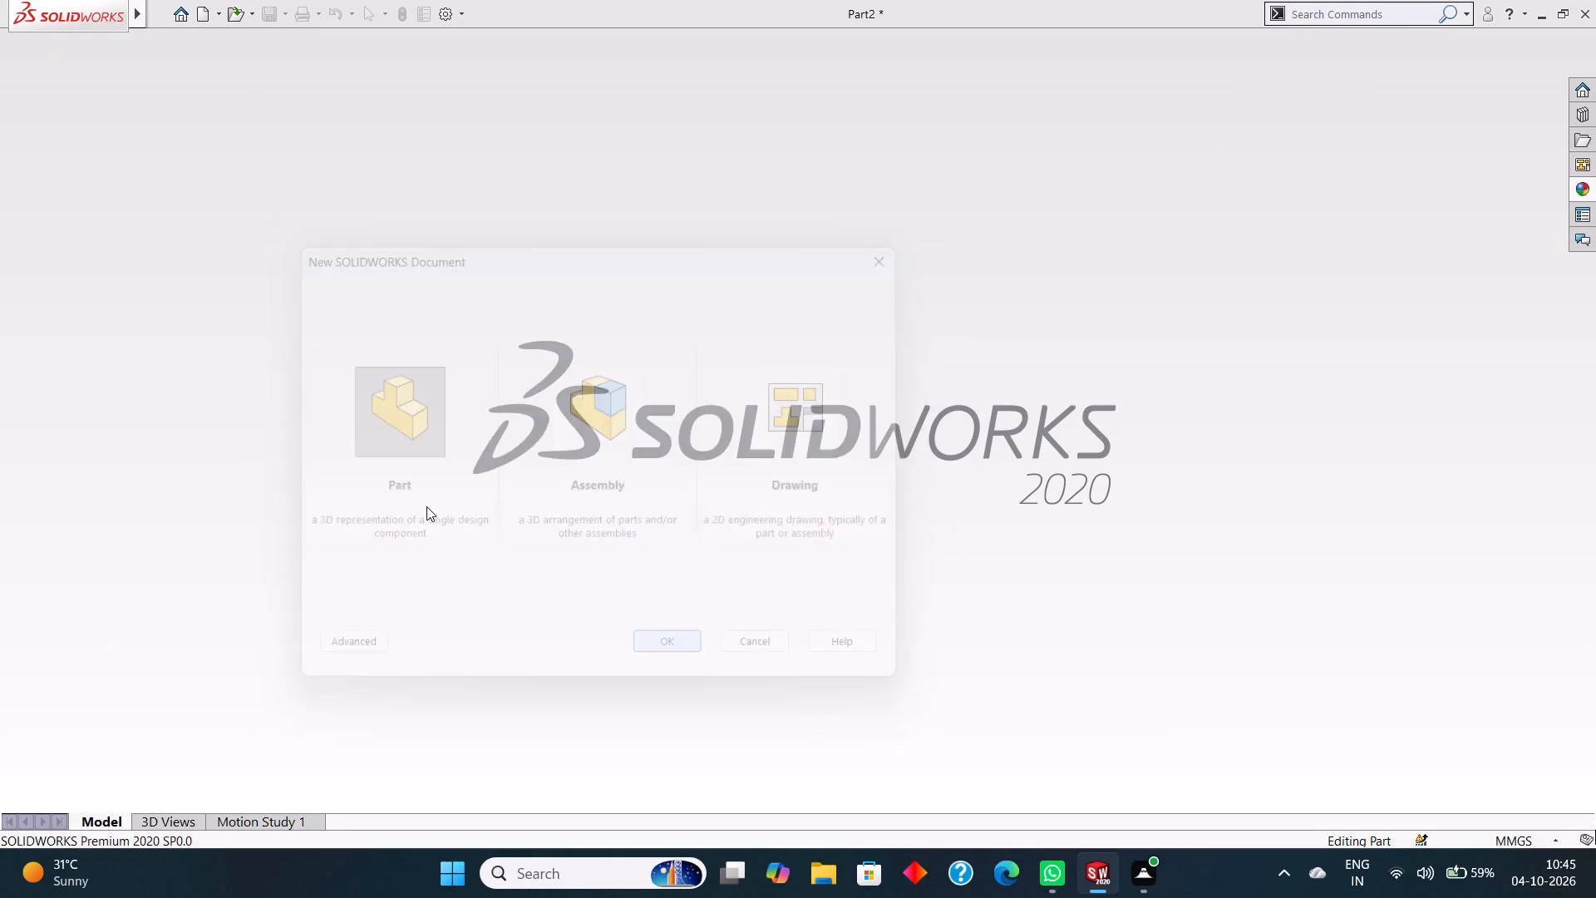
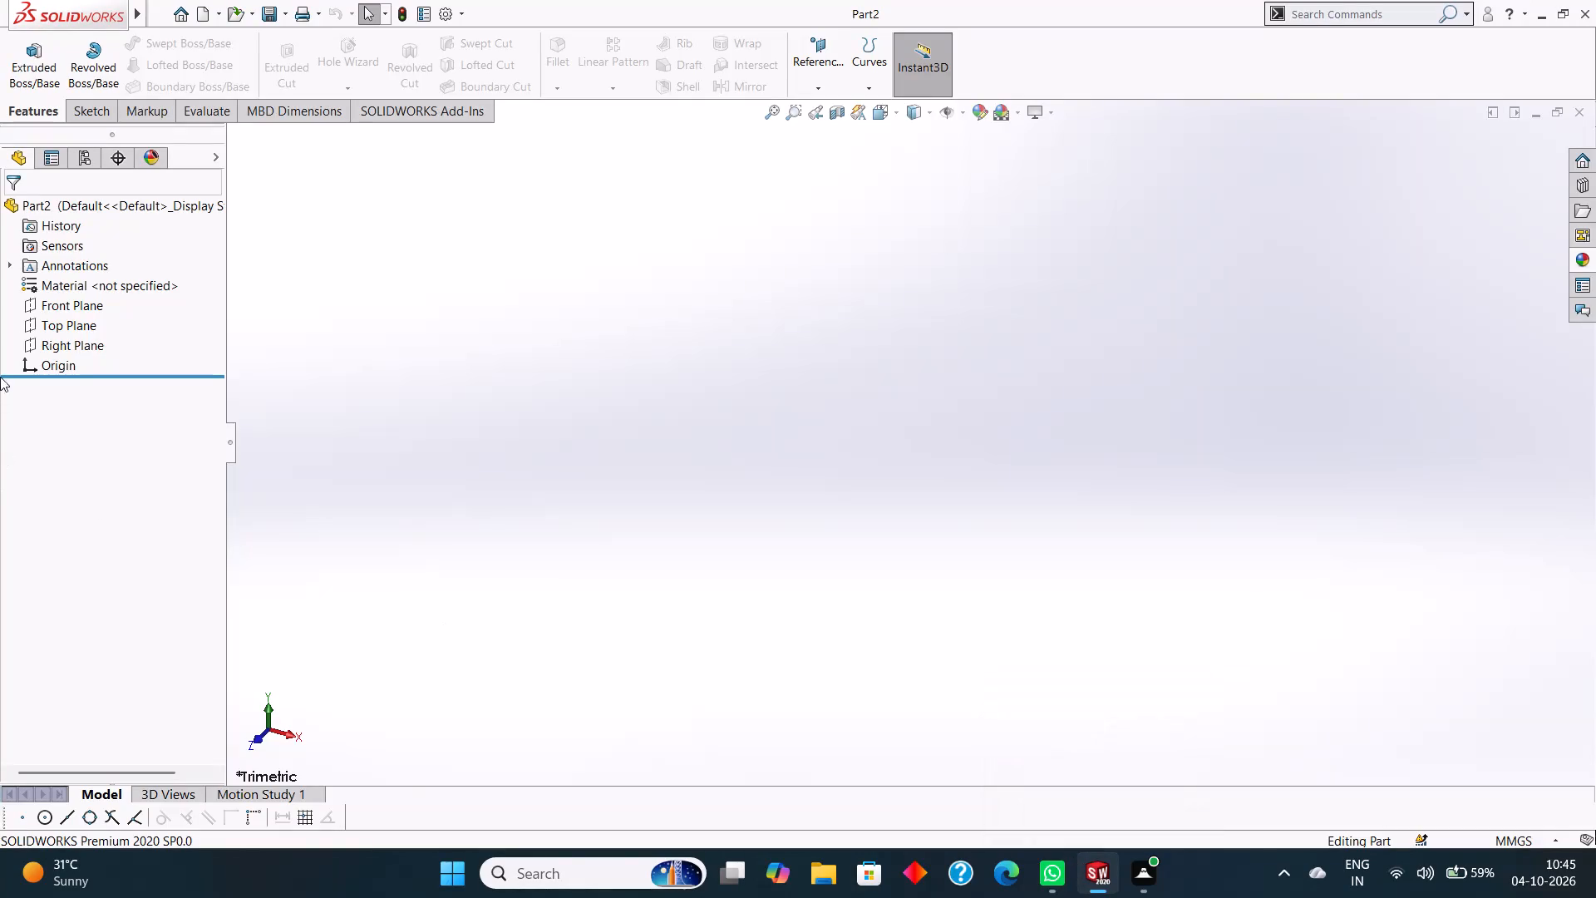
On the Front Plane, sketch a closed 100 mm by 100 mm square from lines, with its lower-left corner at the origin.
click(70, 307)
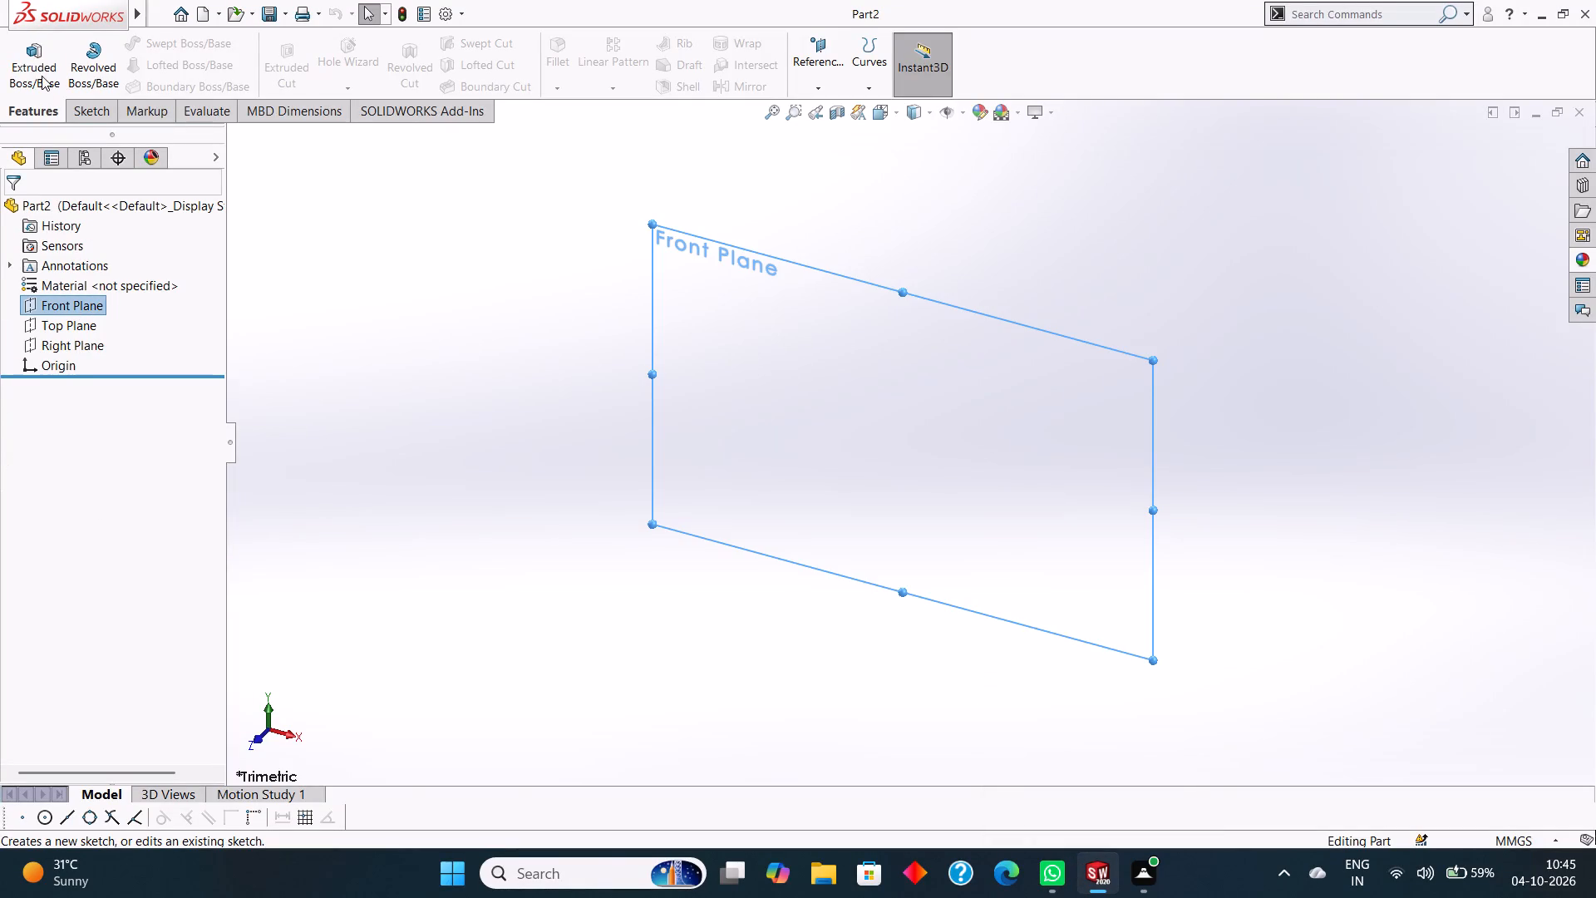
click(91, 110)
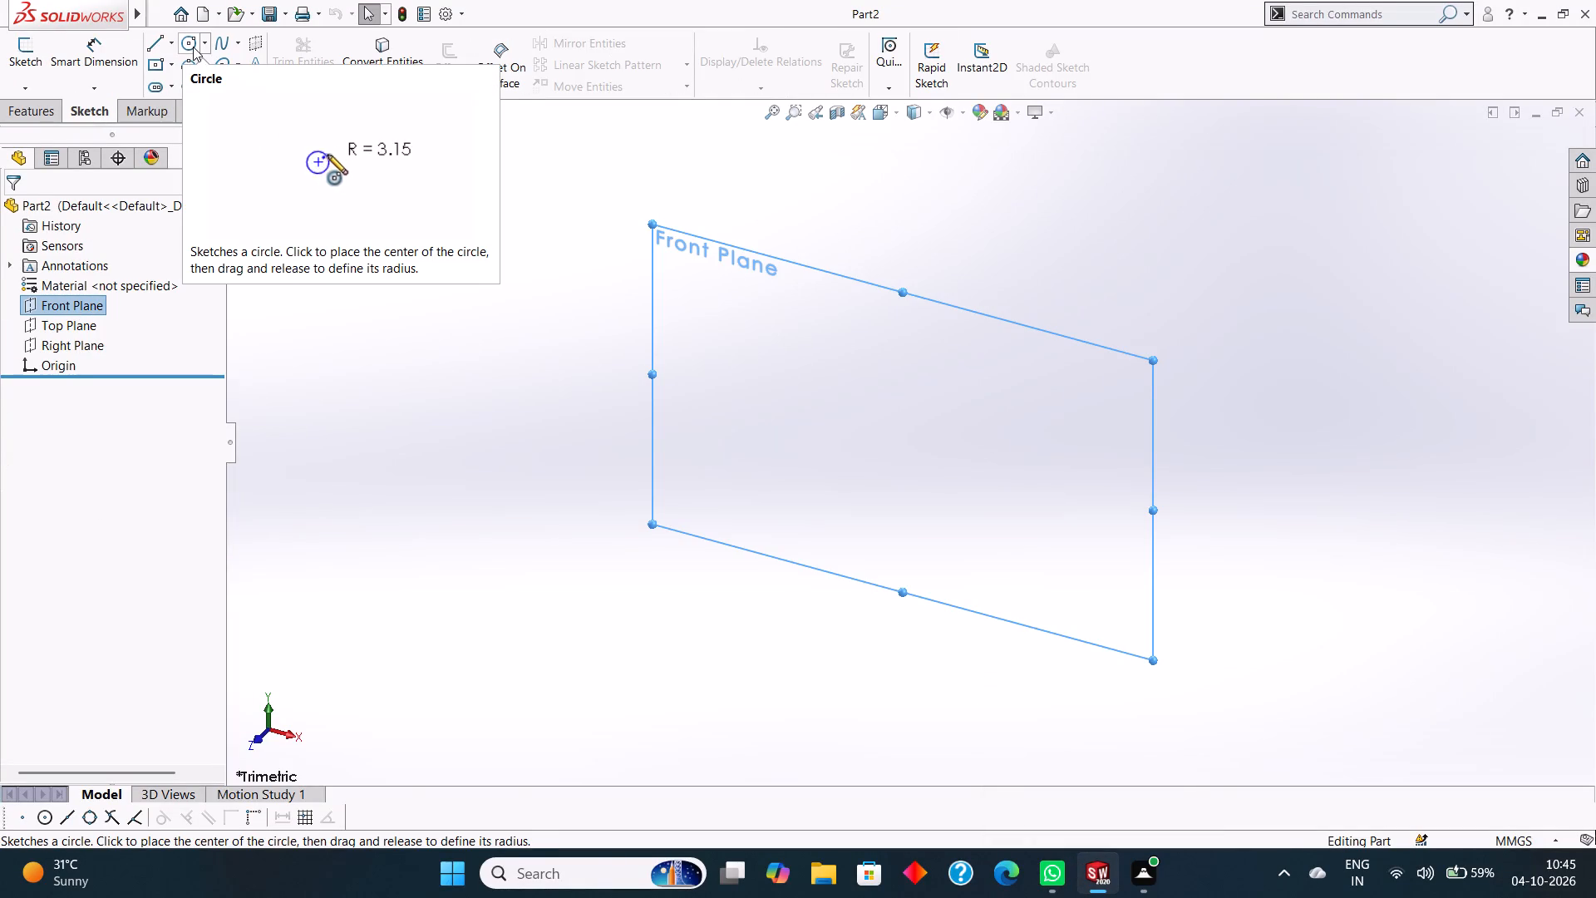
click(193, 47)
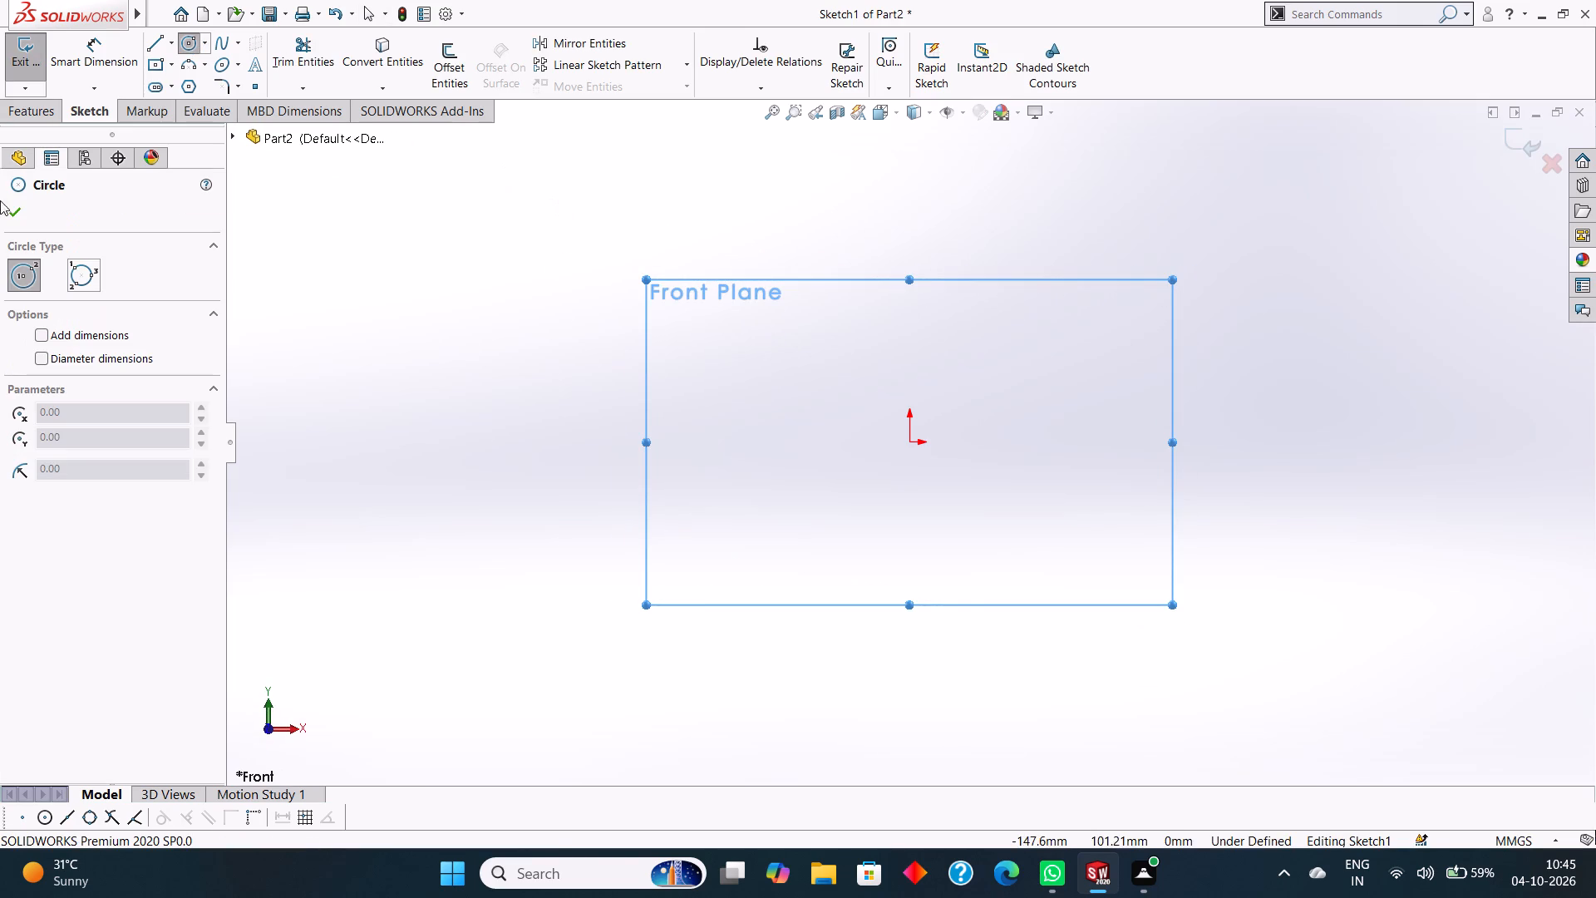
click(910, 443)
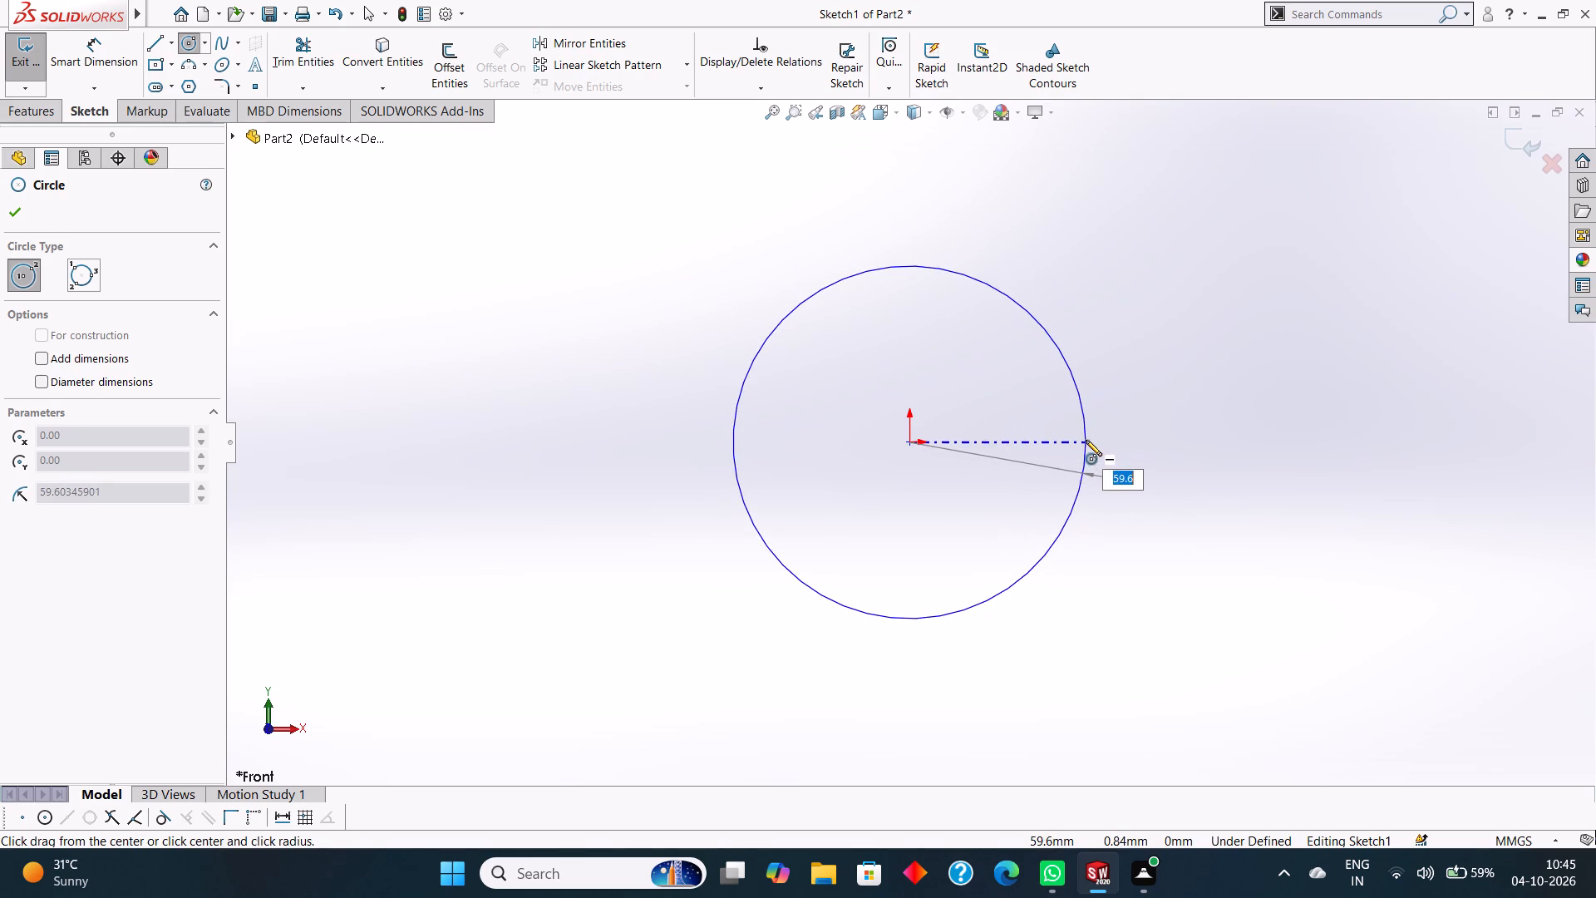
key(Escape)
click(159, 51)
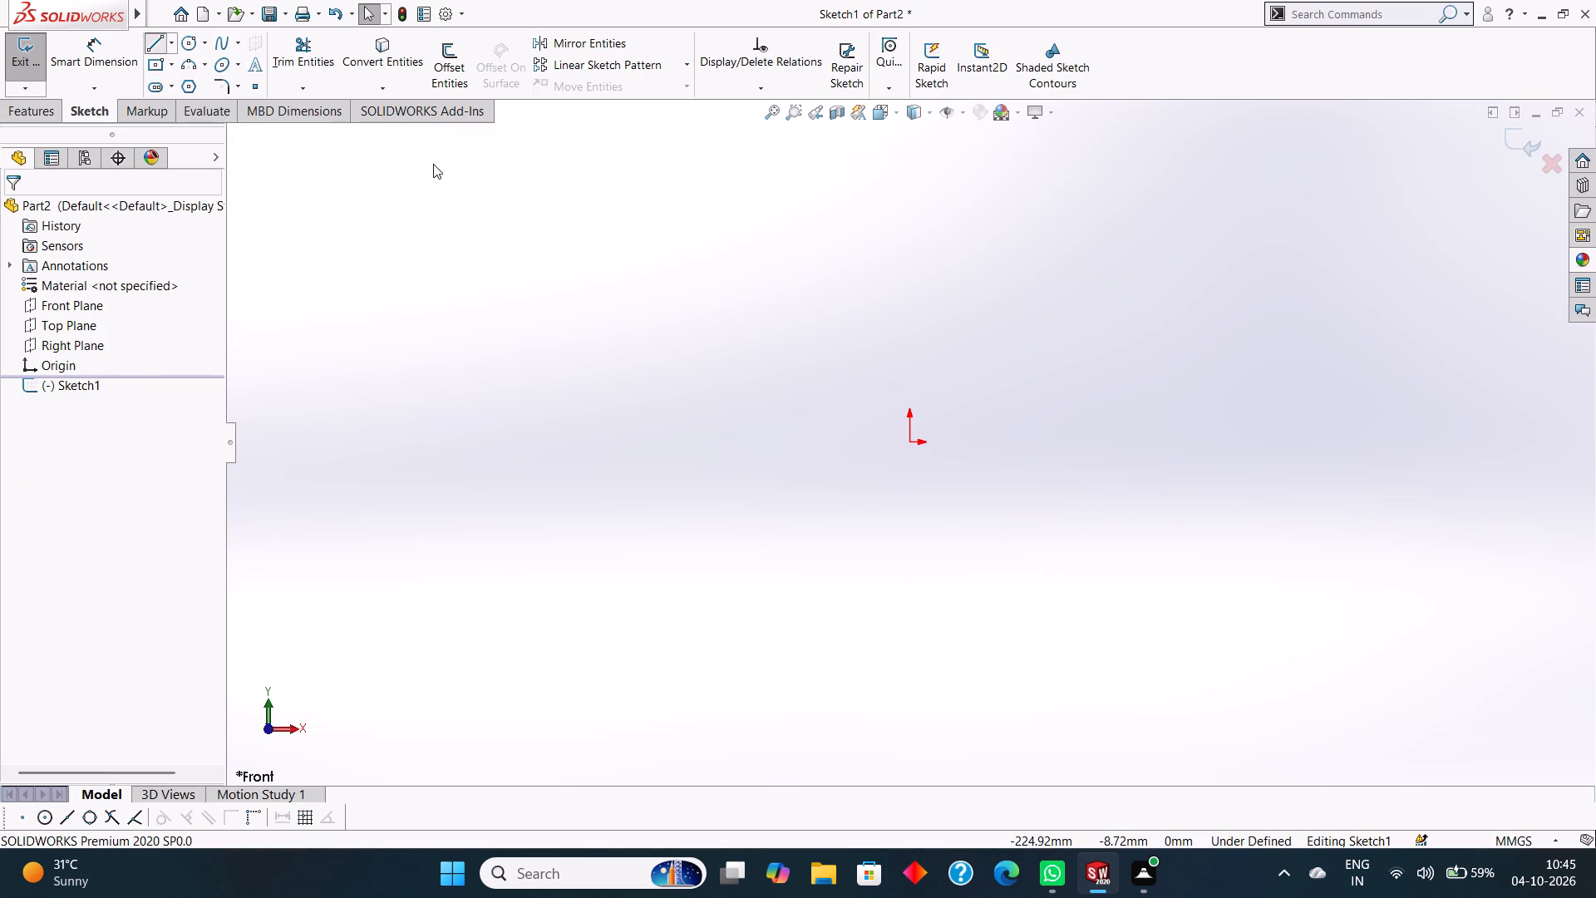
click(908, 441)
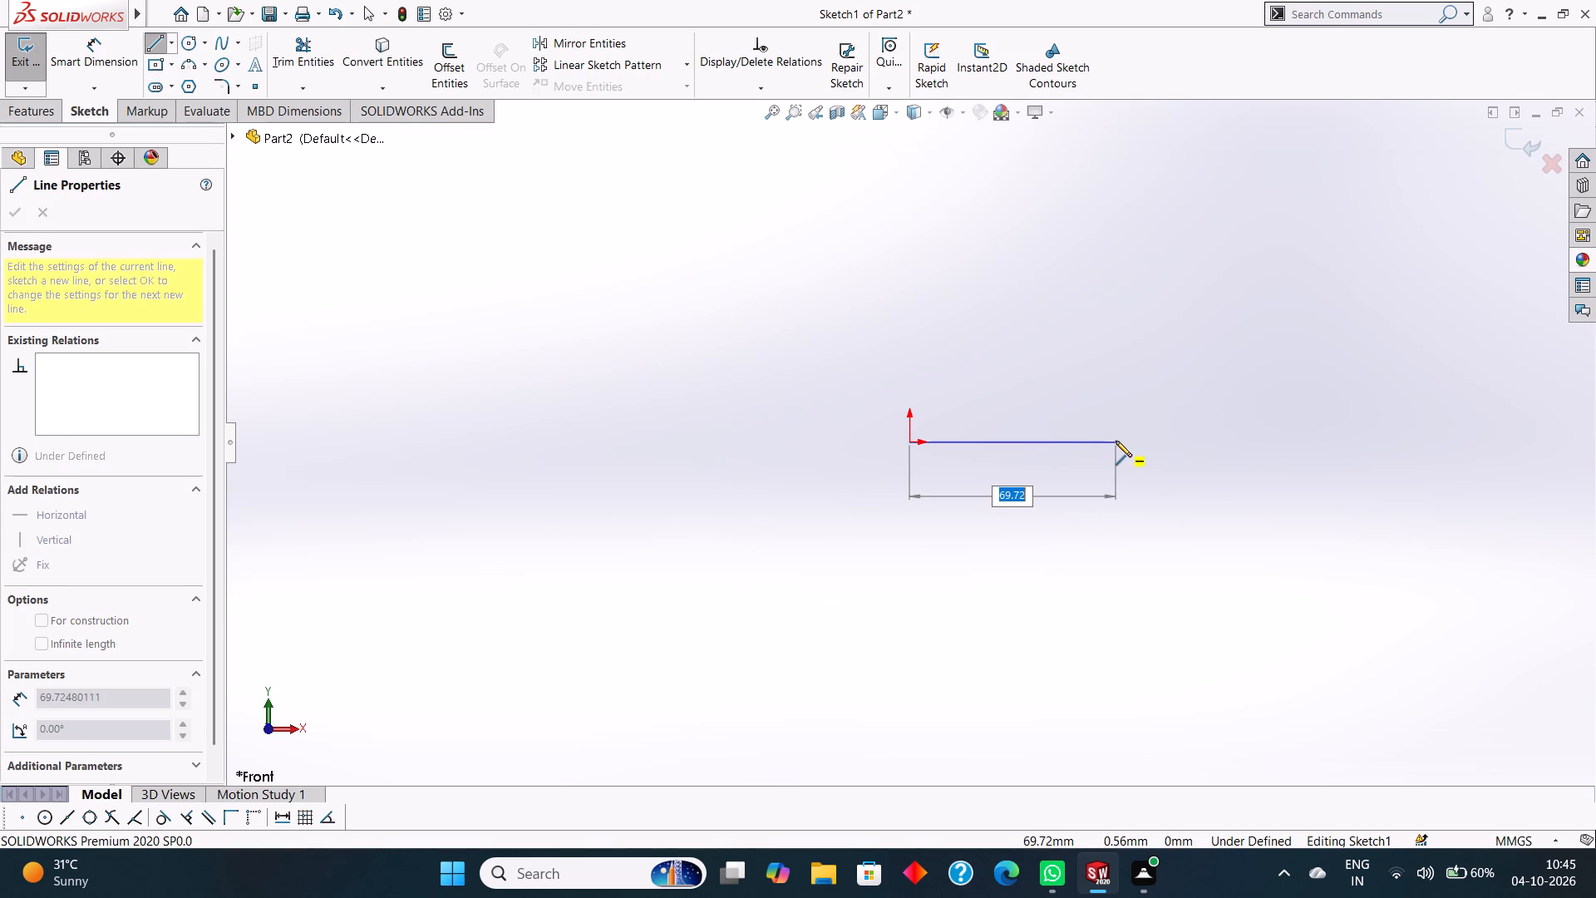
text(100)
key(Return)
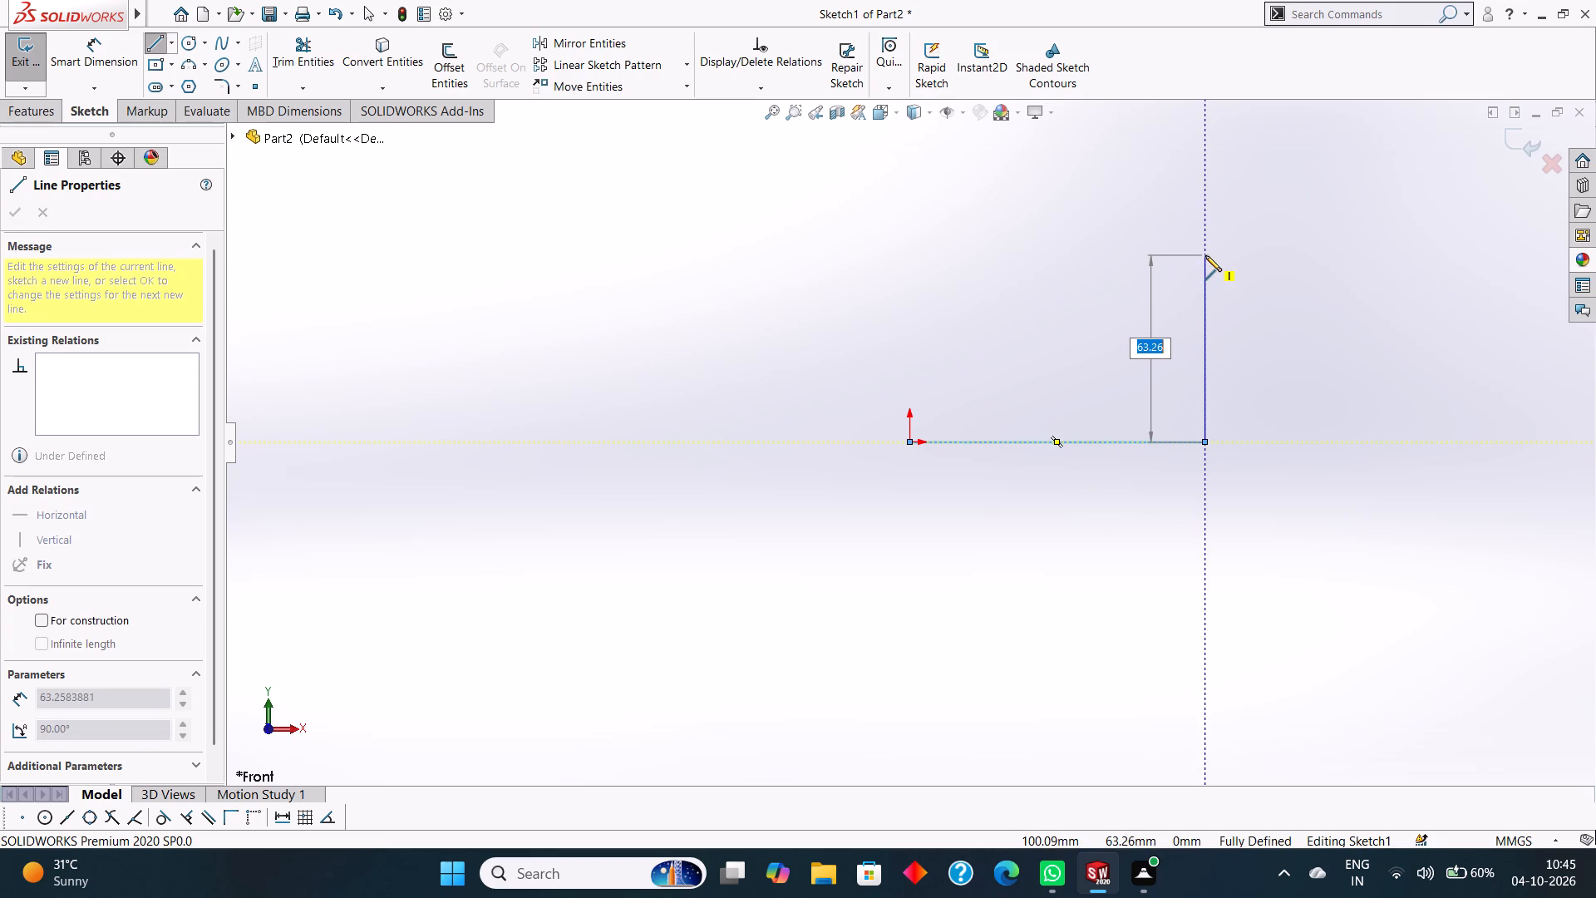
text(100)
key(Return)
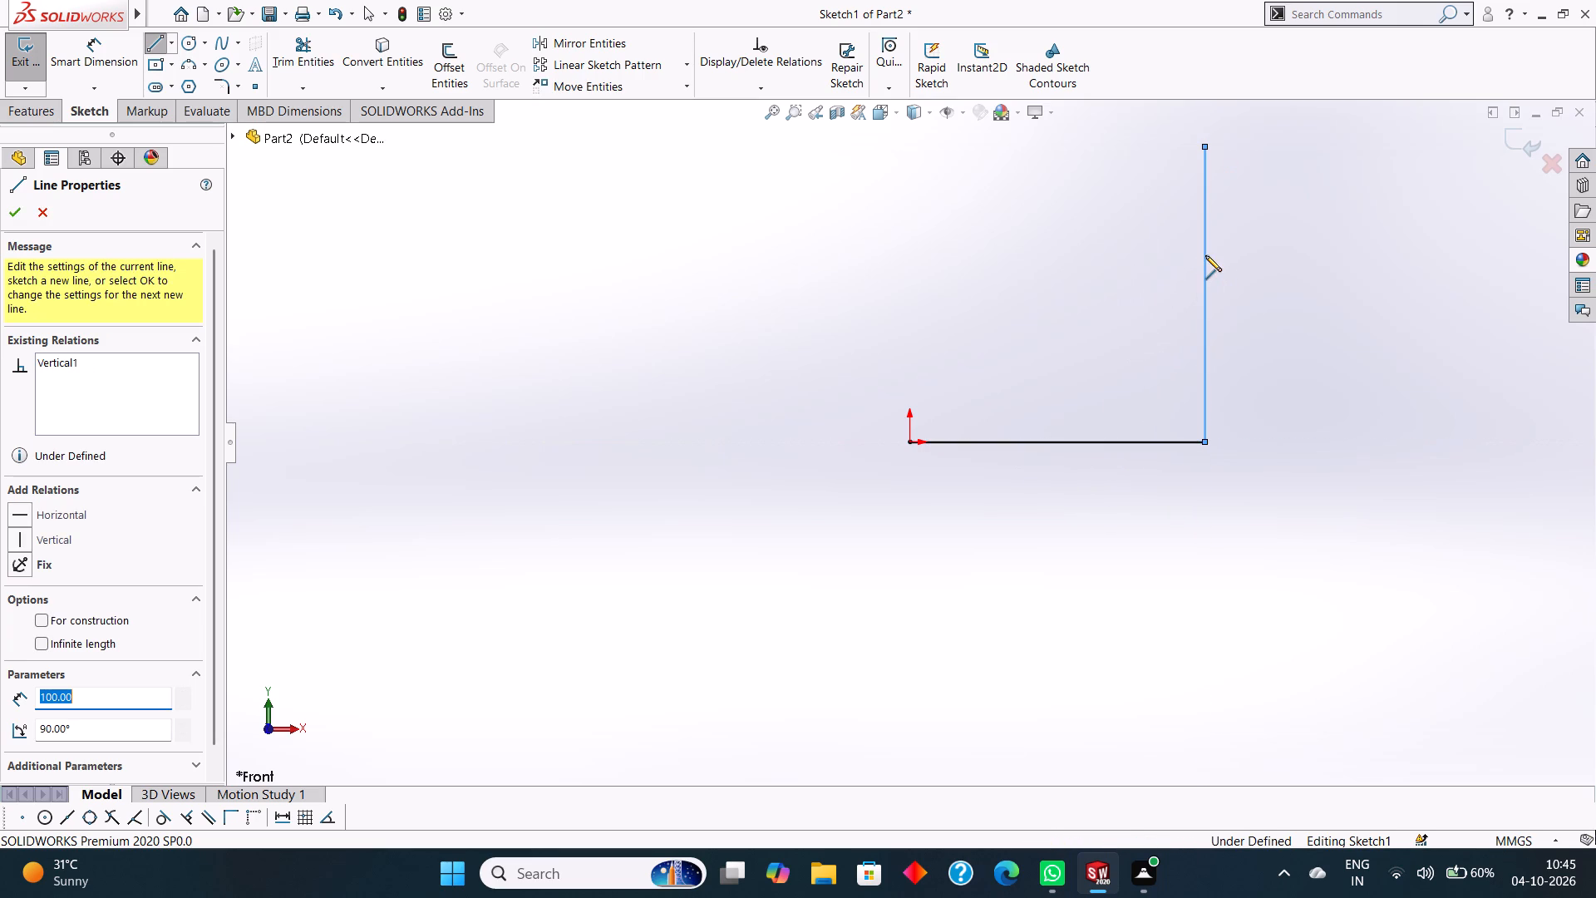
click(906, 145)
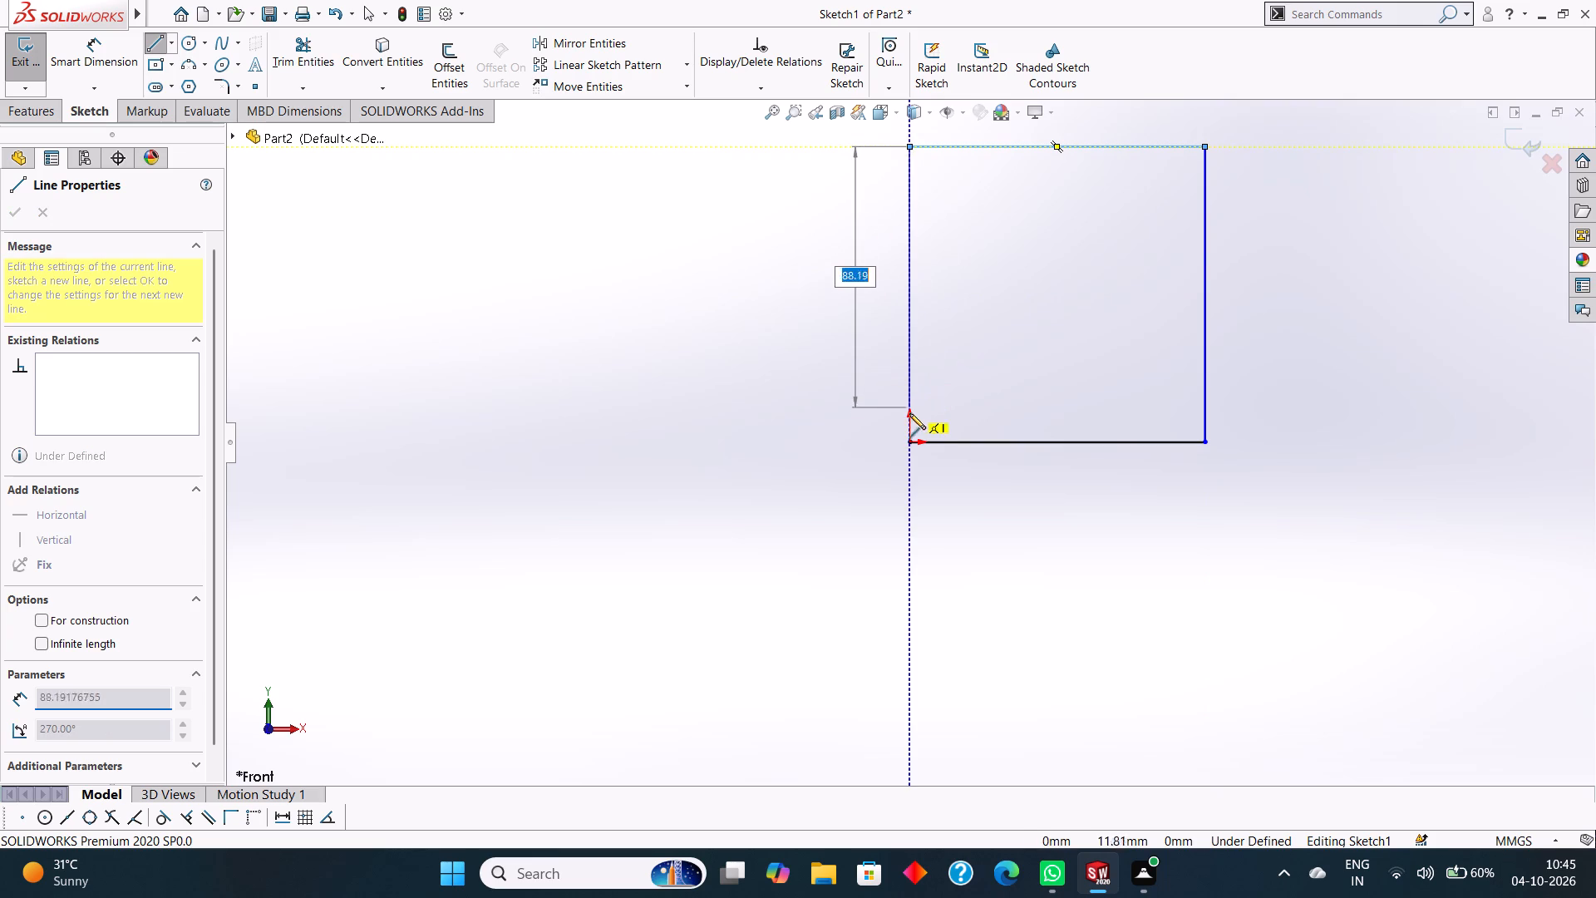
click(910, 441)
key(Escape)
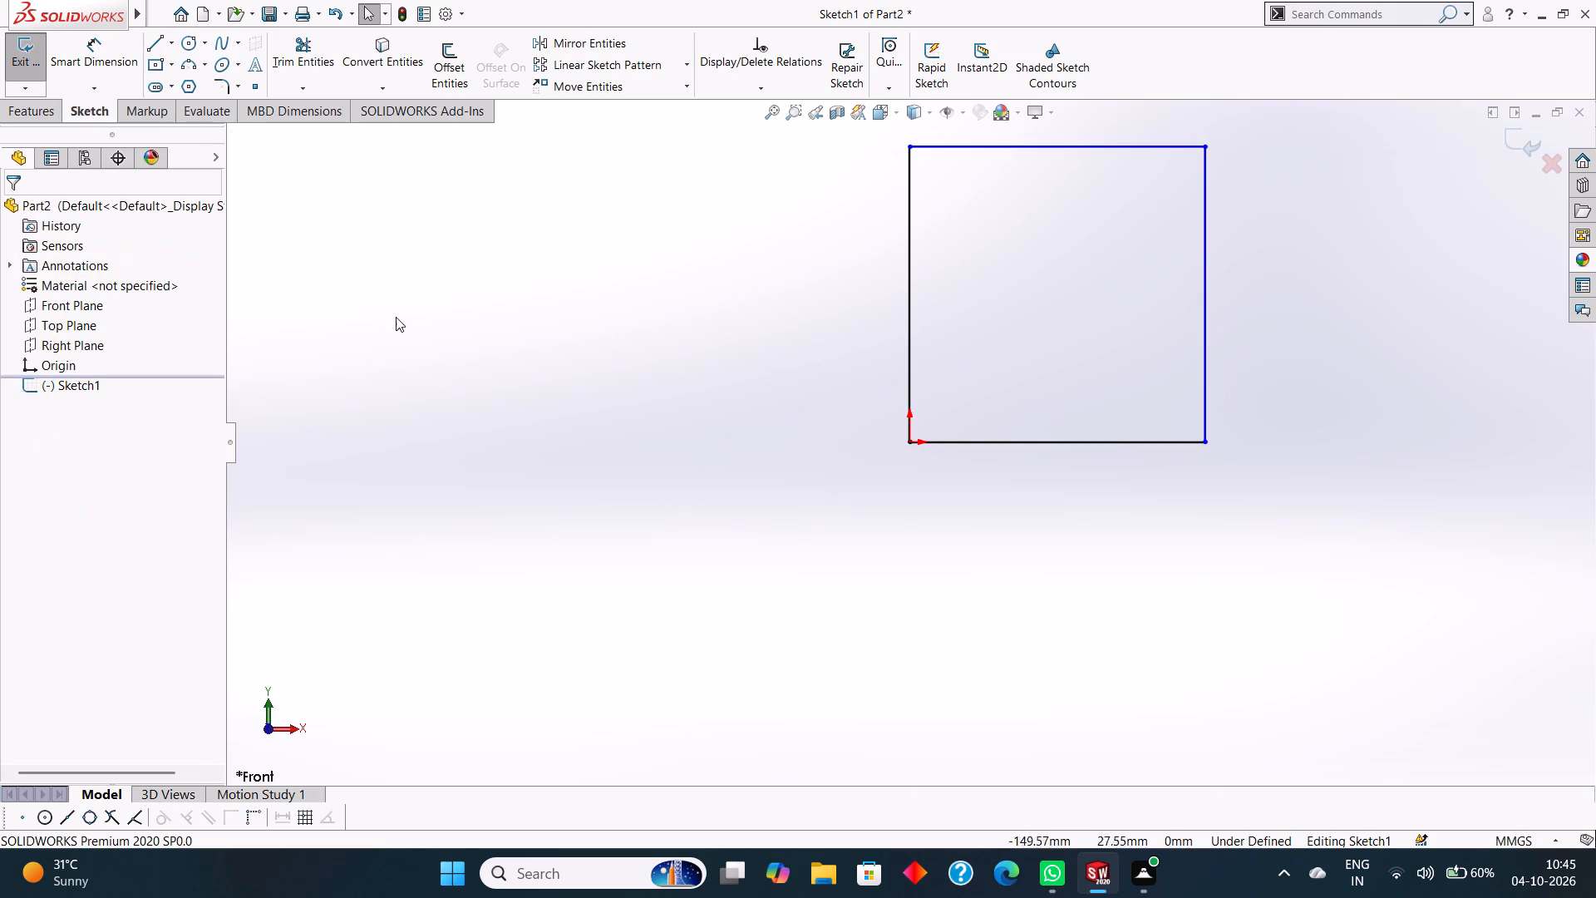
Add driving dimensions to the square's bottom horizontal edge and its right vertical edge.
click(115, 55)
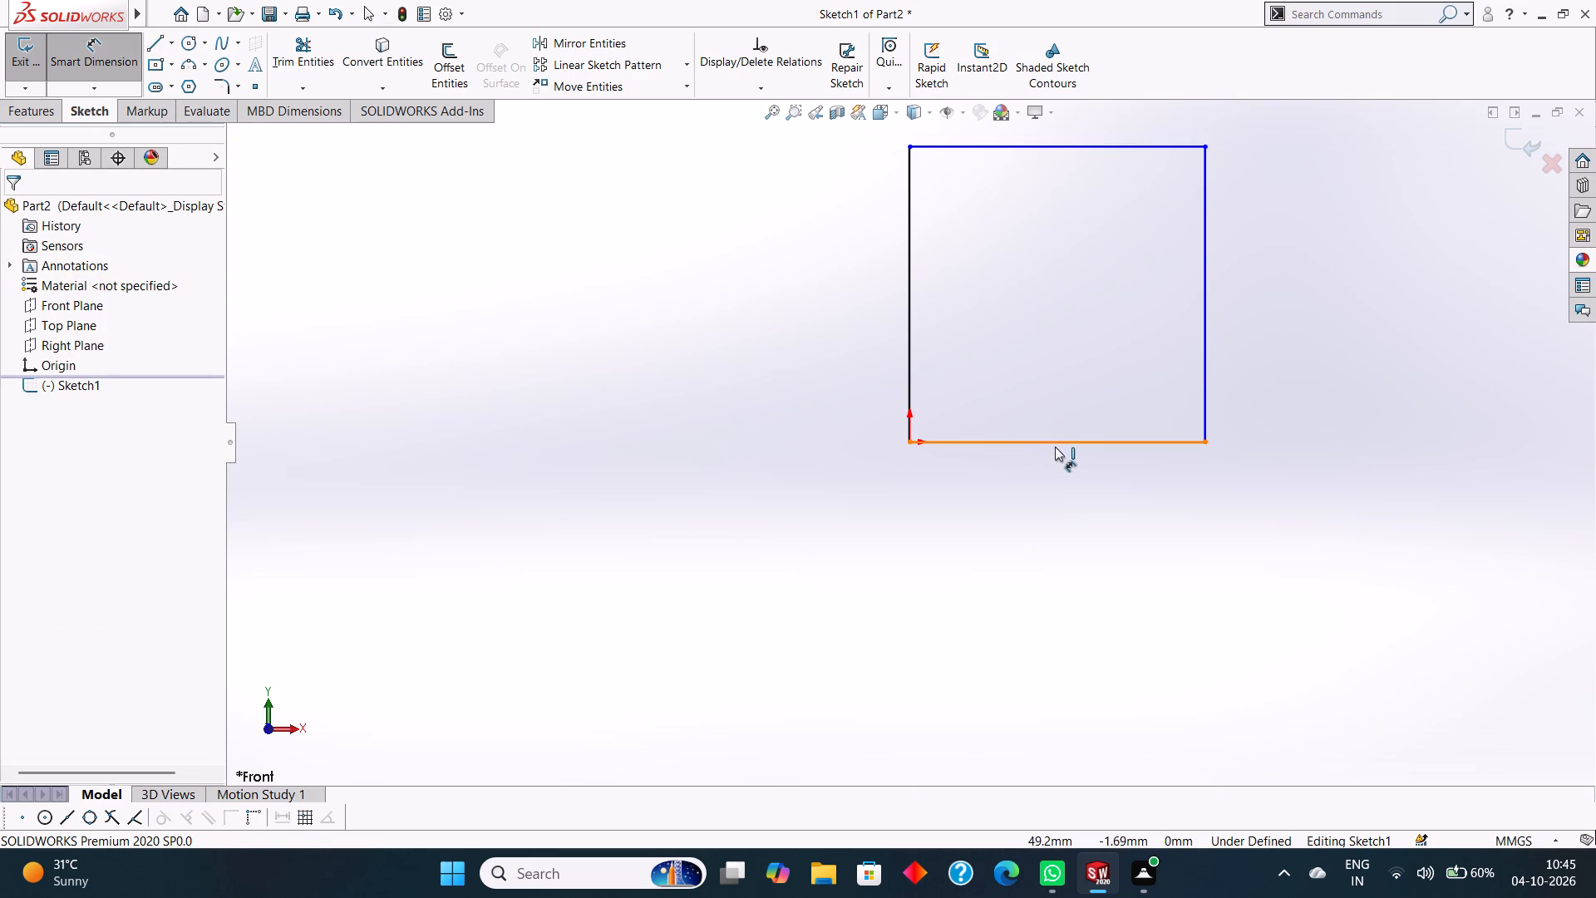
click(1055, 445)
click(1056, 525)
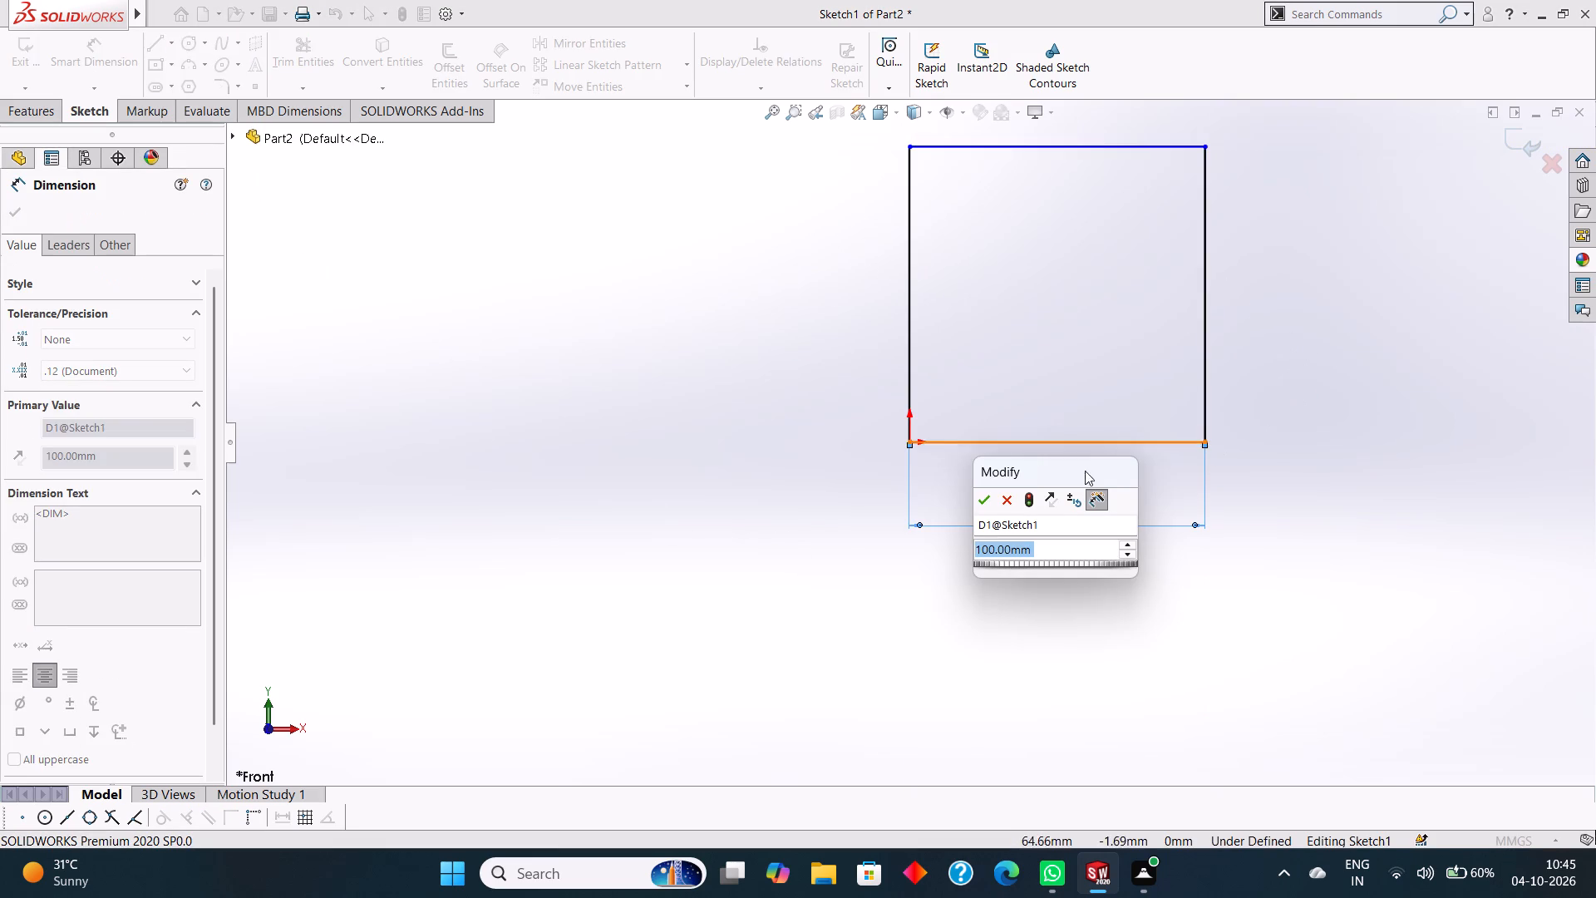
click(988, 500)
click(1203, 262)
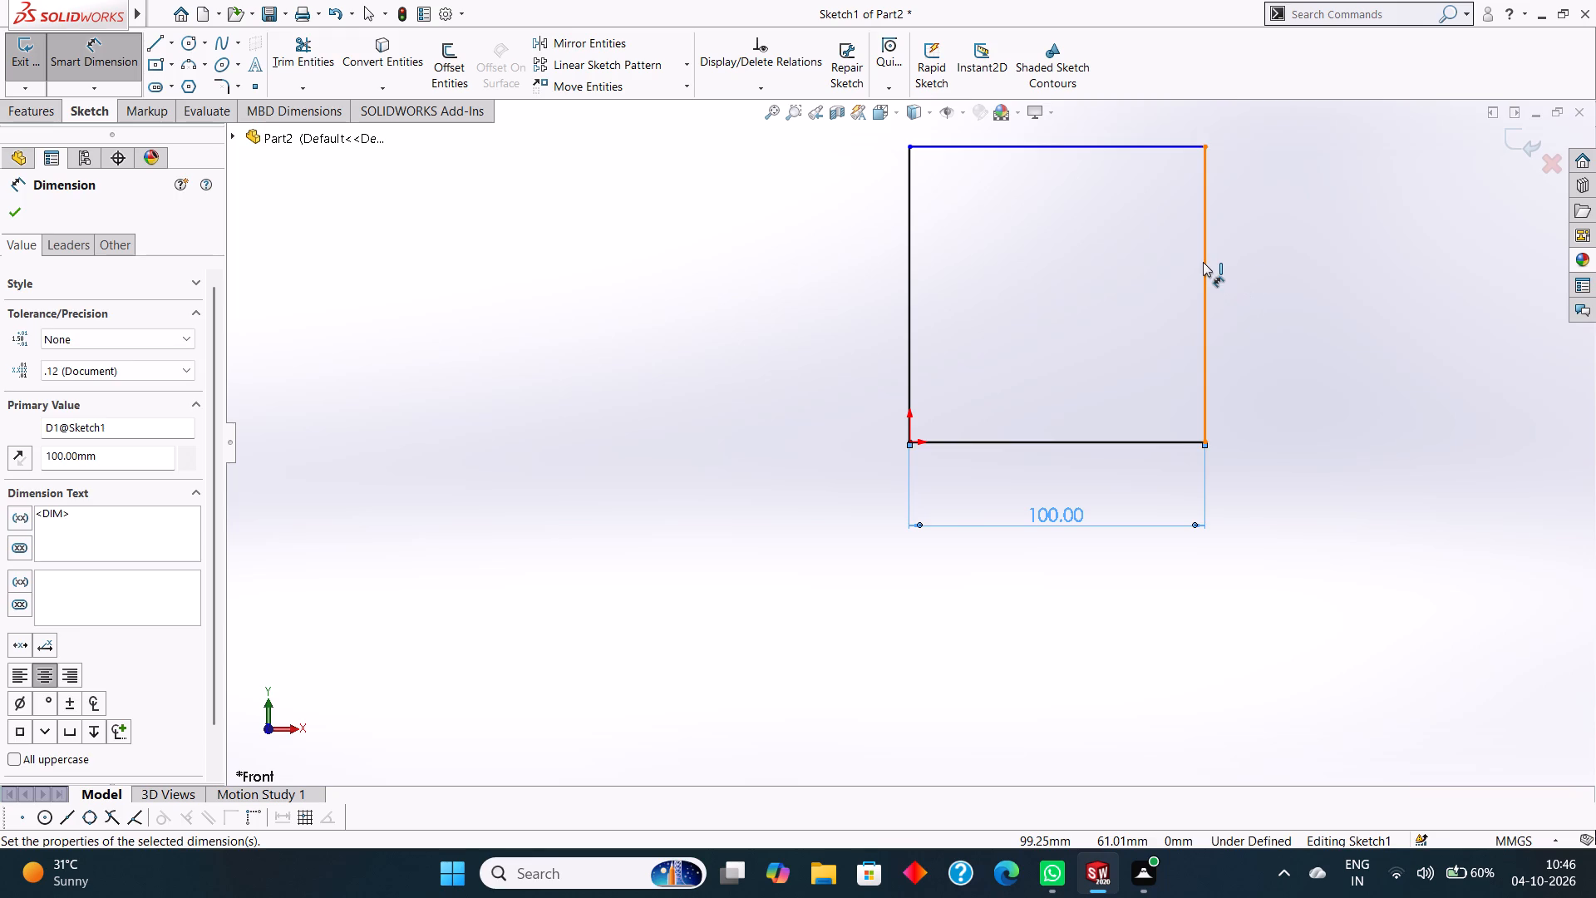
click(1289, 269)
click(1215, 251)
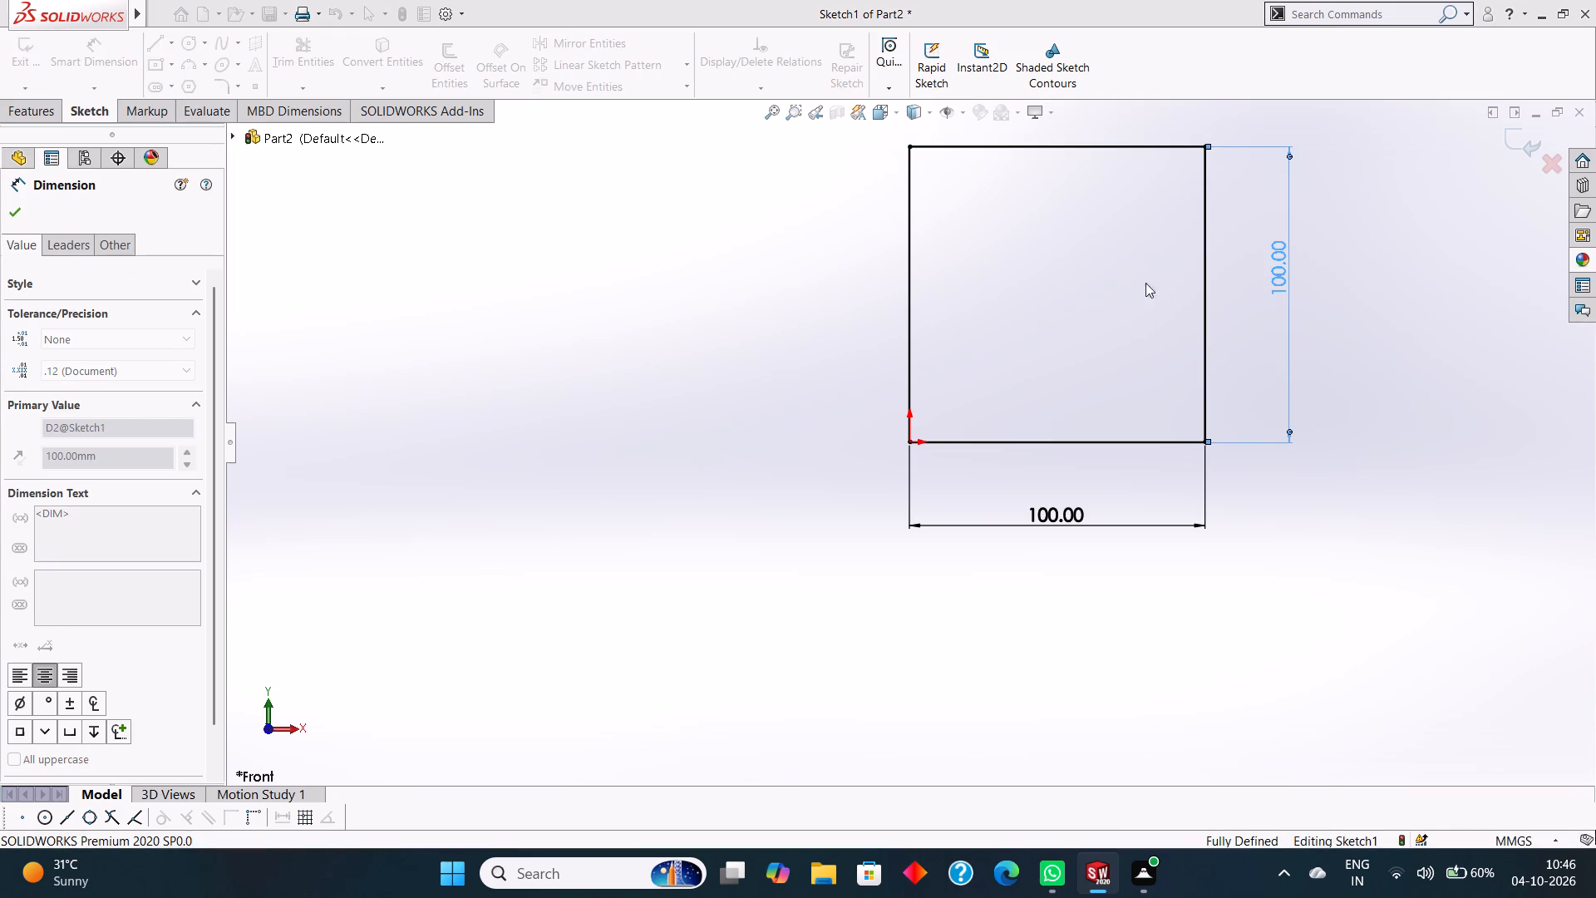
drag(14, 224, 70, 243)
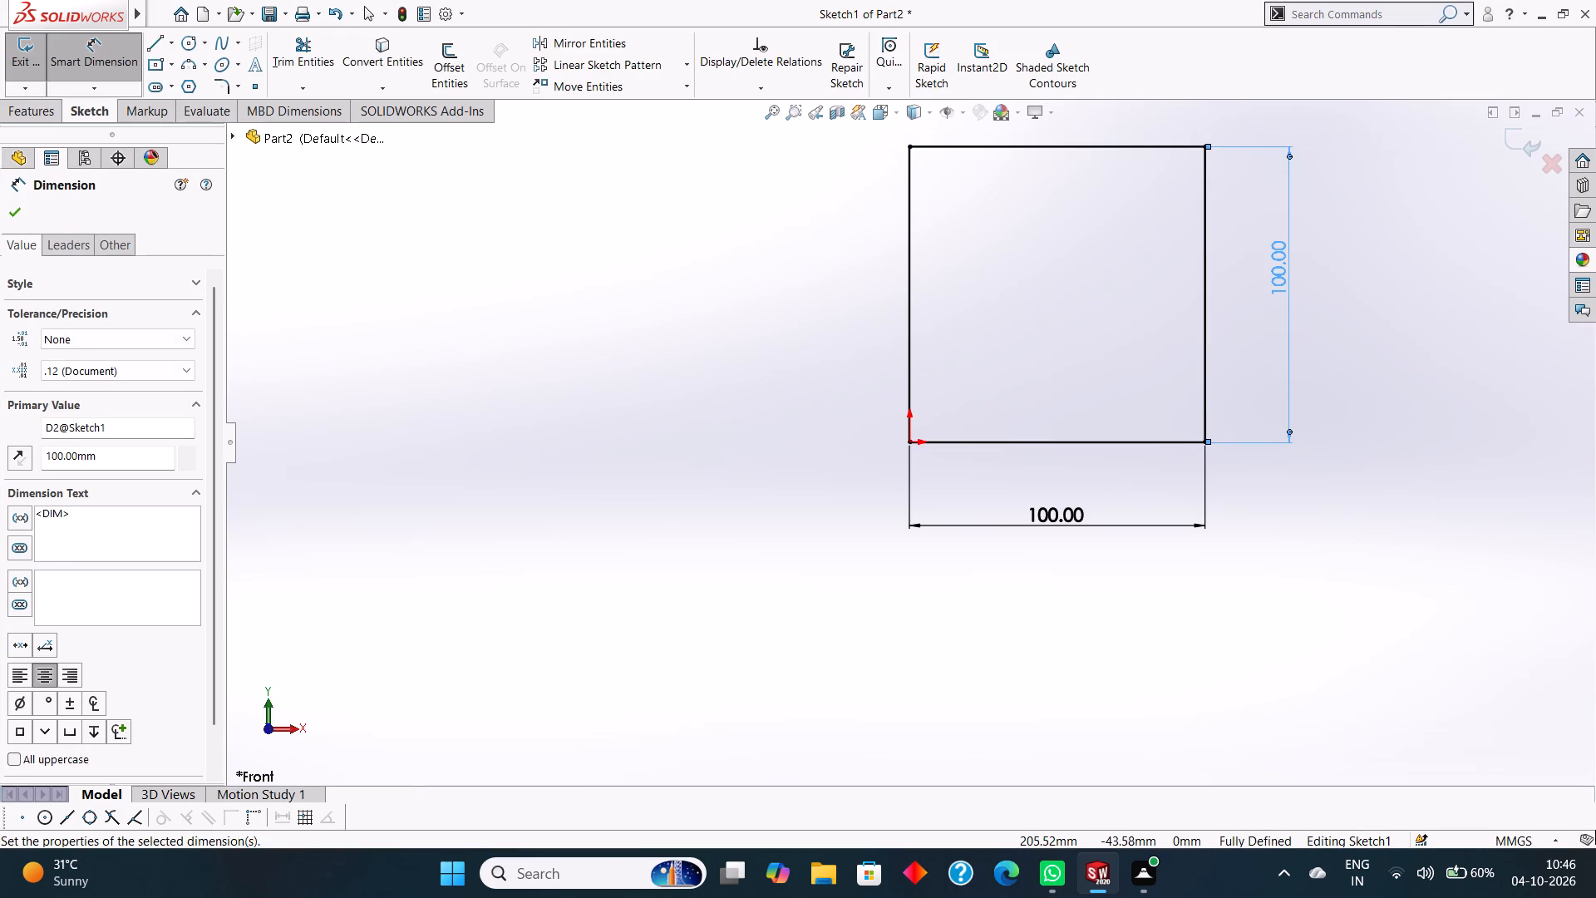
click(20, 209)
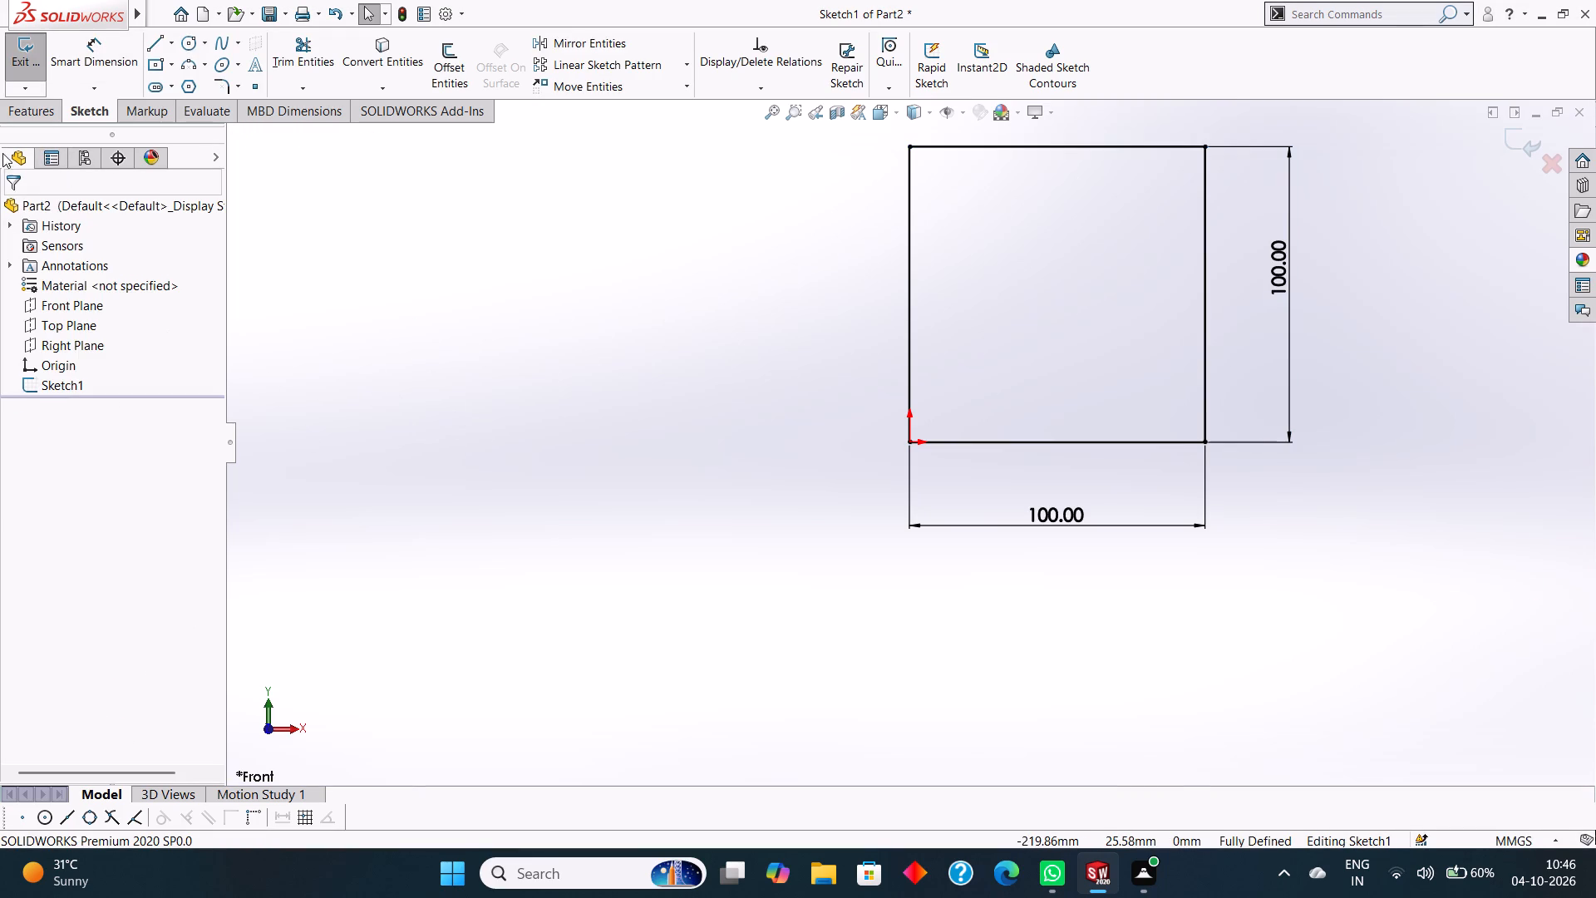
Extrude the square sketch as a blind boss with a depth of 20 mm.
click(23, 109)
click(27, 70)
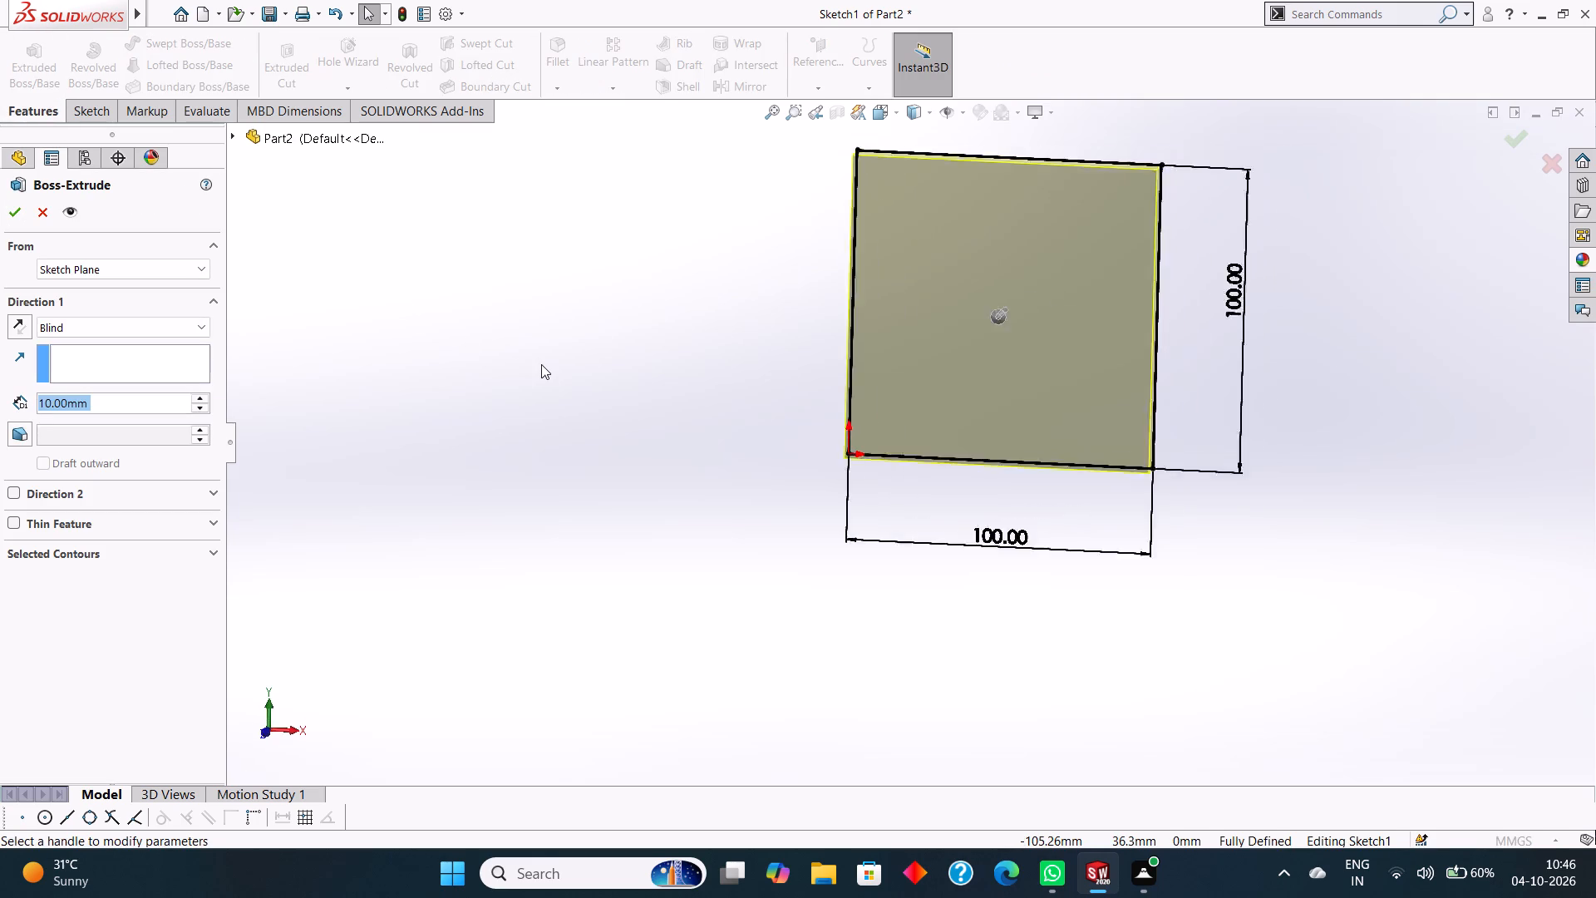
text(20)
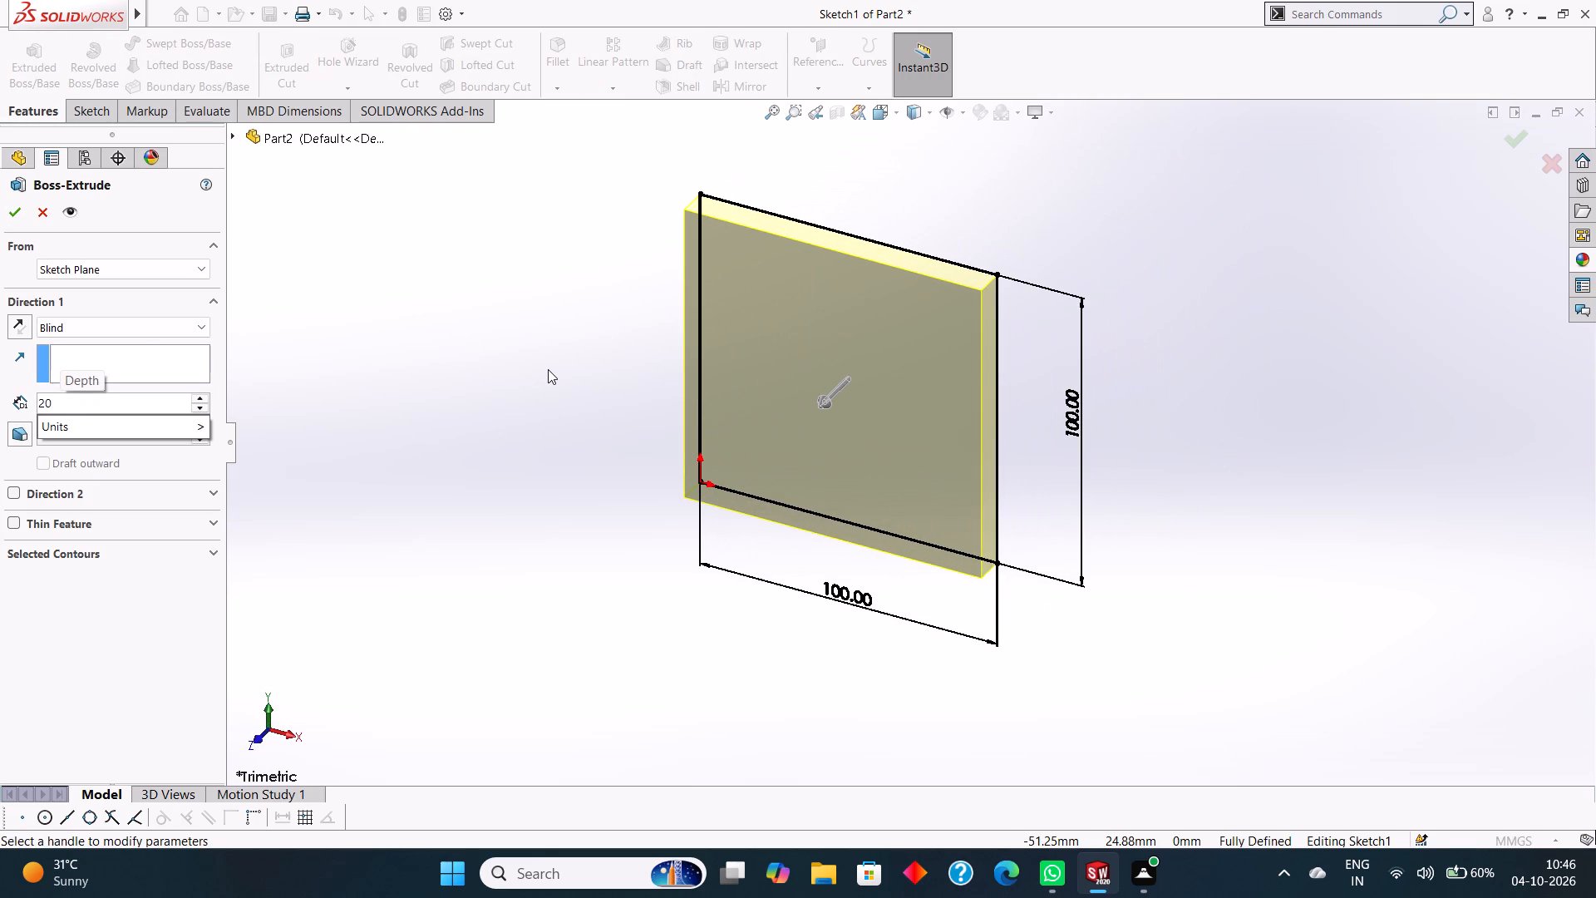
key(Return)
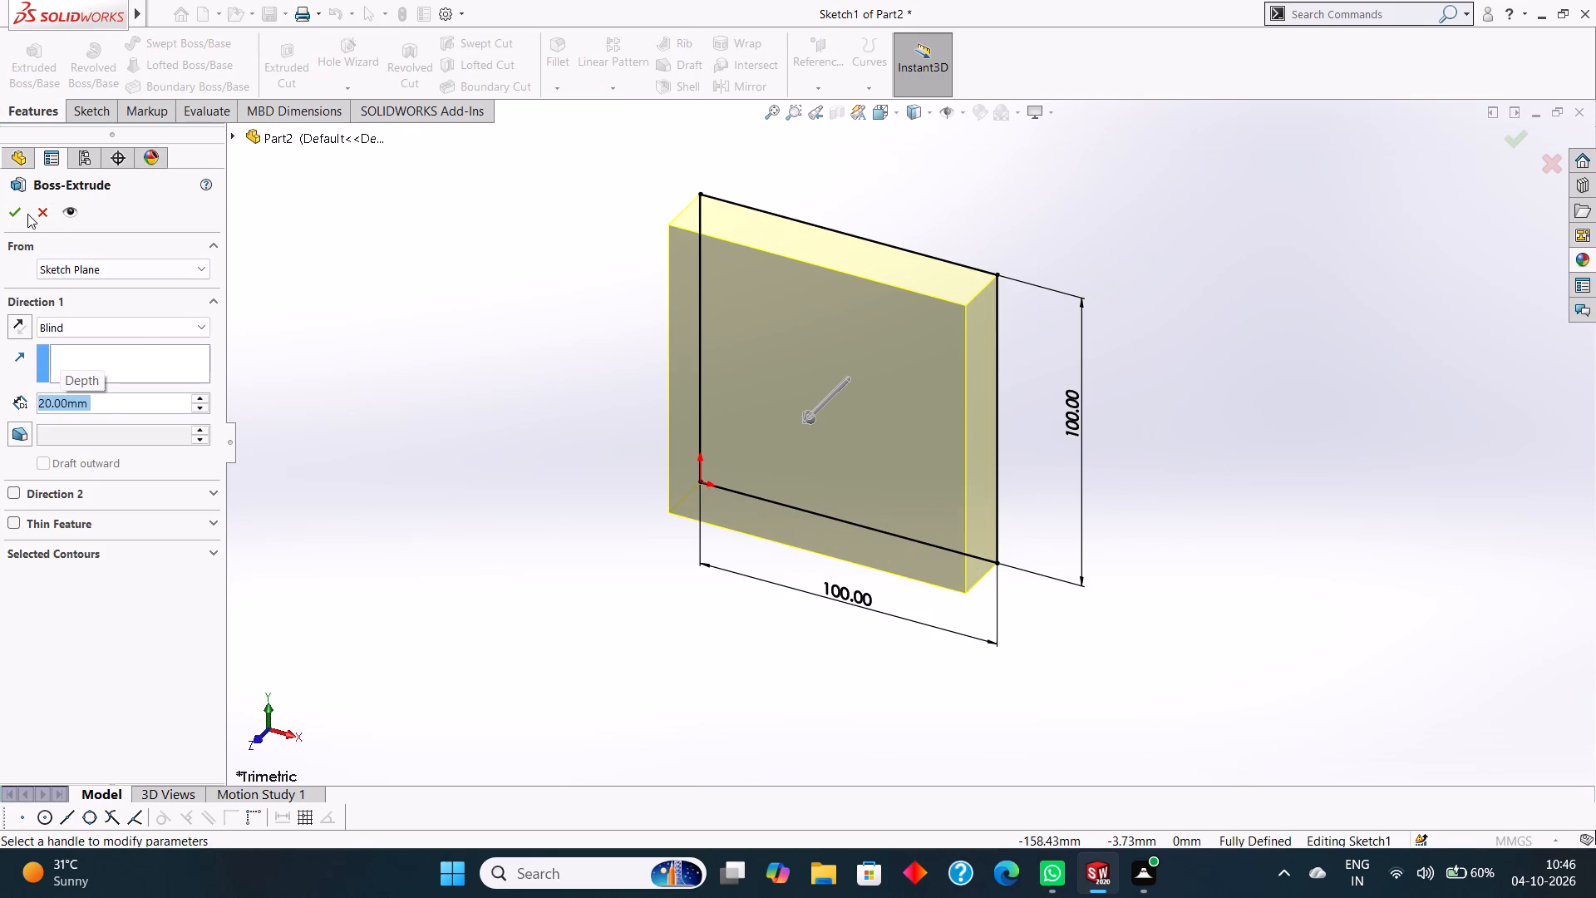
click(12, 210)
click(1141, 329)
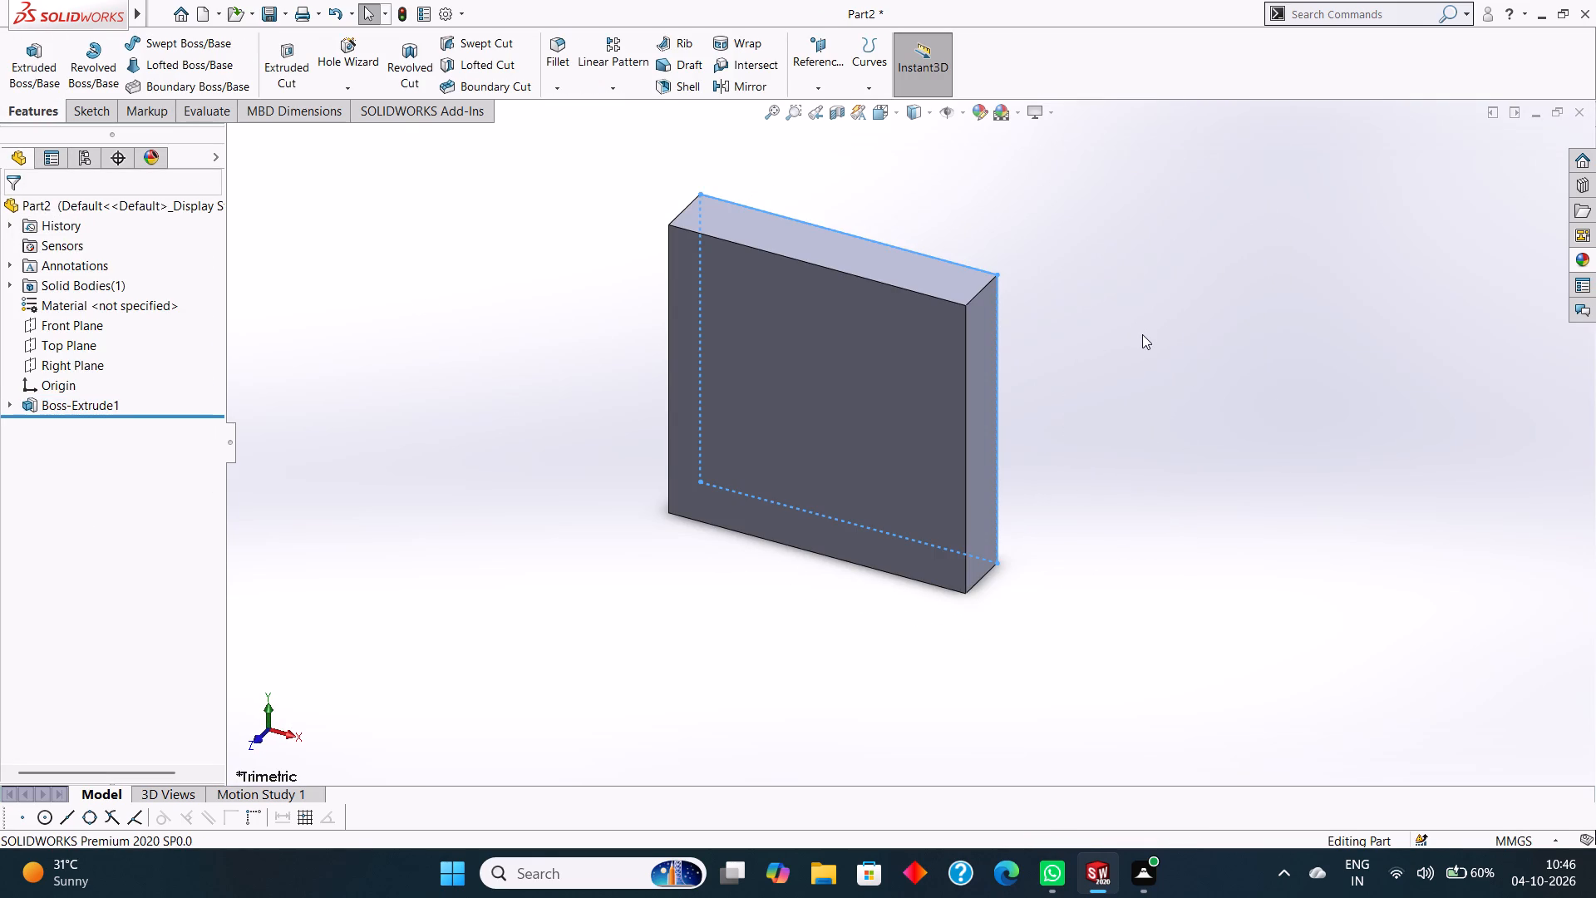
Start a sketch on the block's front face and draw a circle of radius 50 mm centred on the face.
click(871, 373)
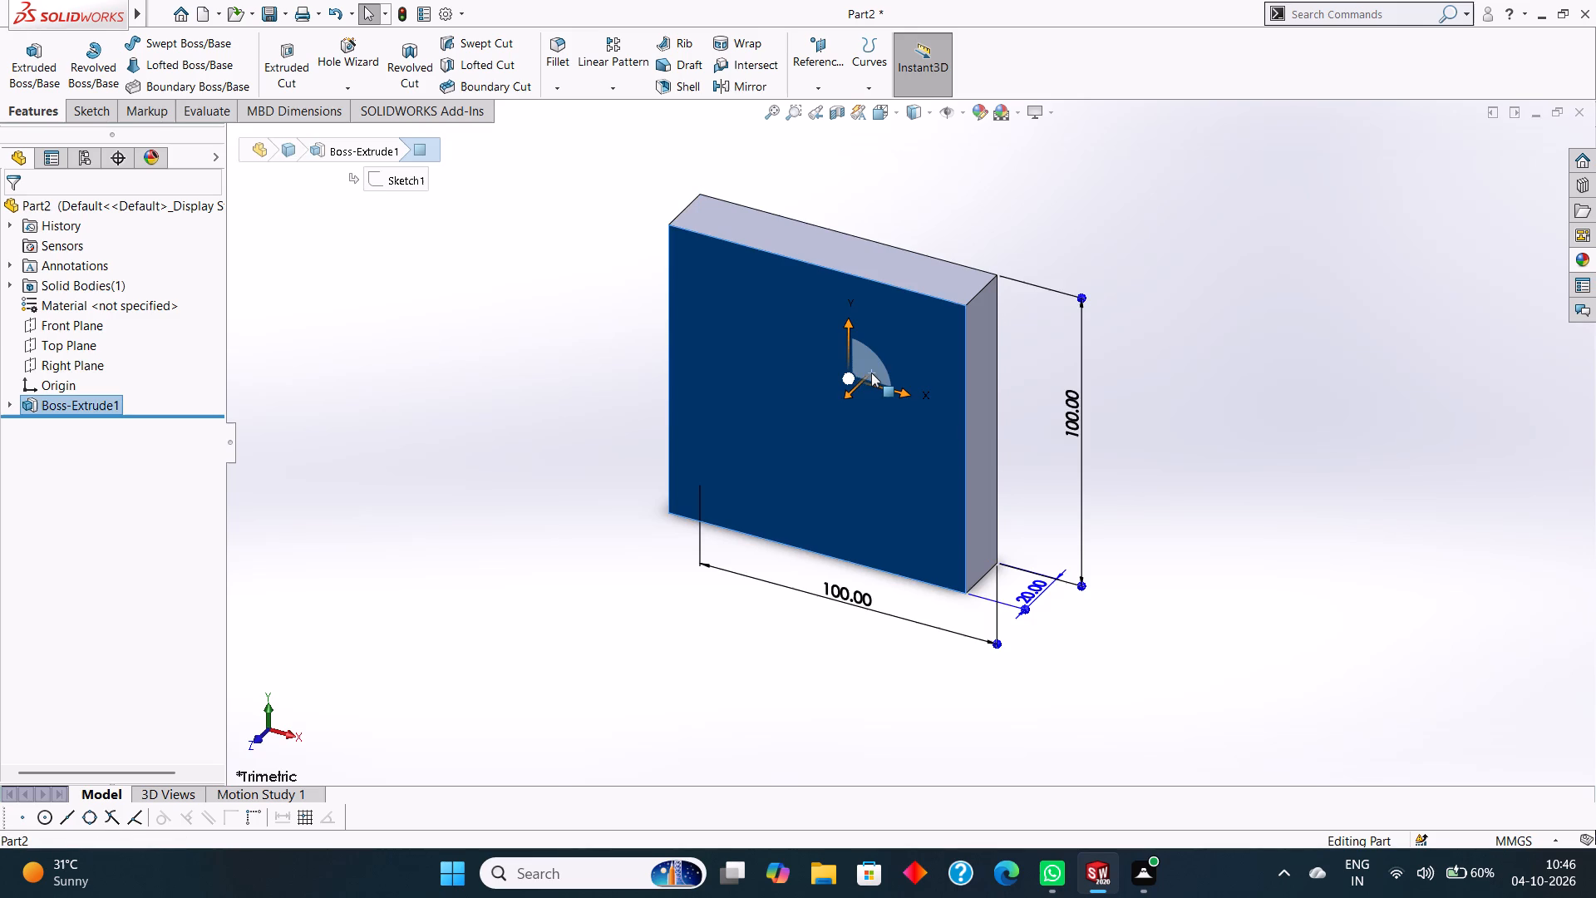
key(ctrl+8)
right_click(860, 324)
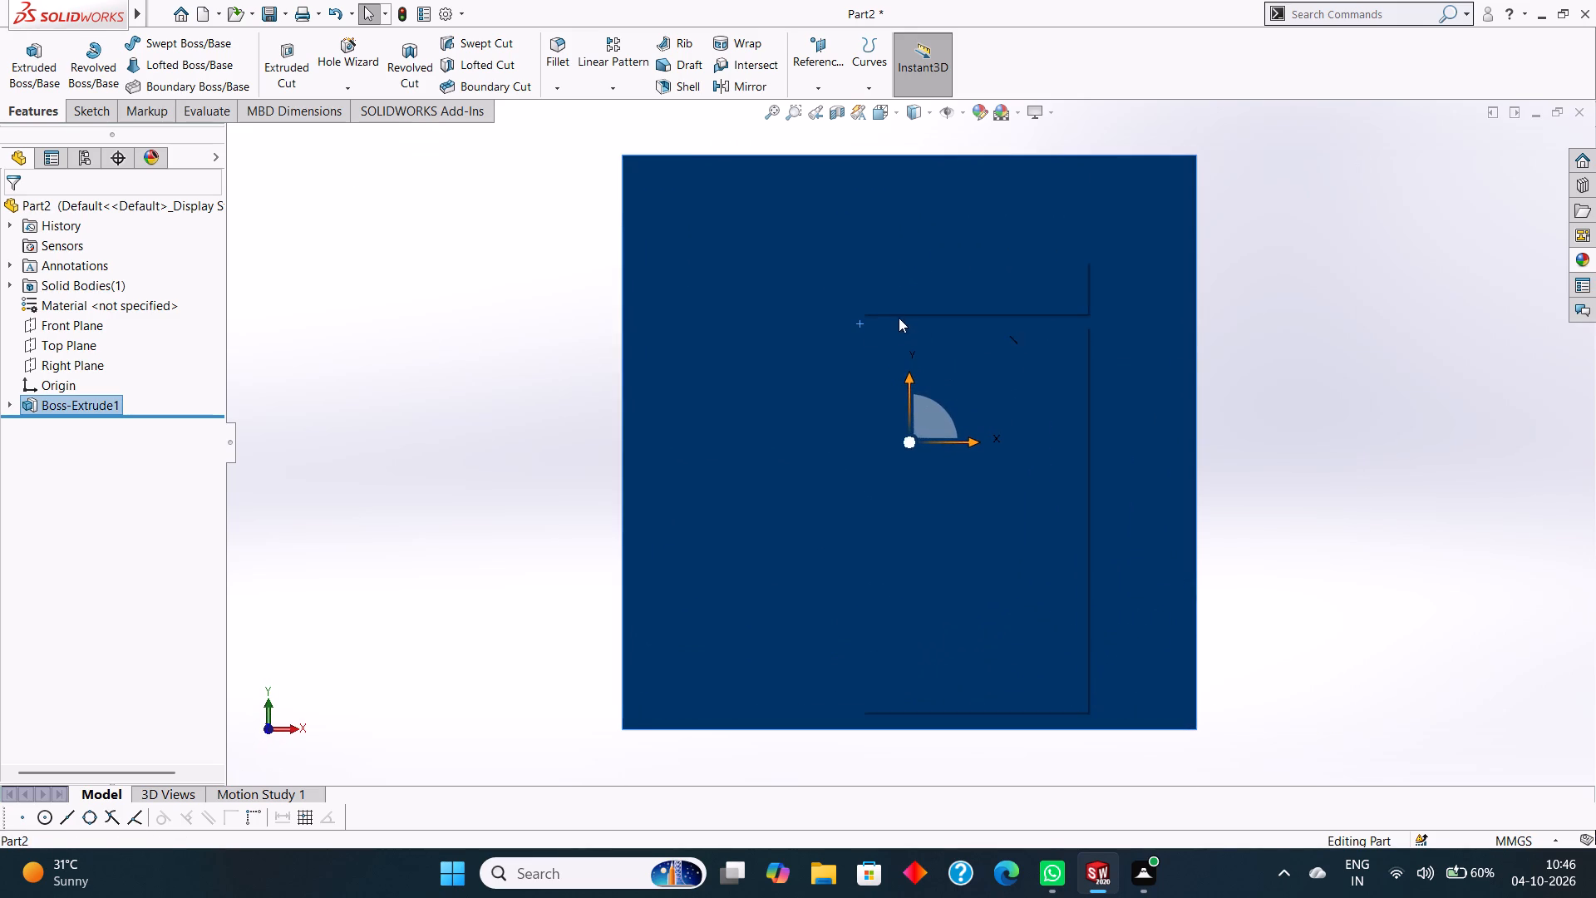
click(899, 298)
key(Escape)
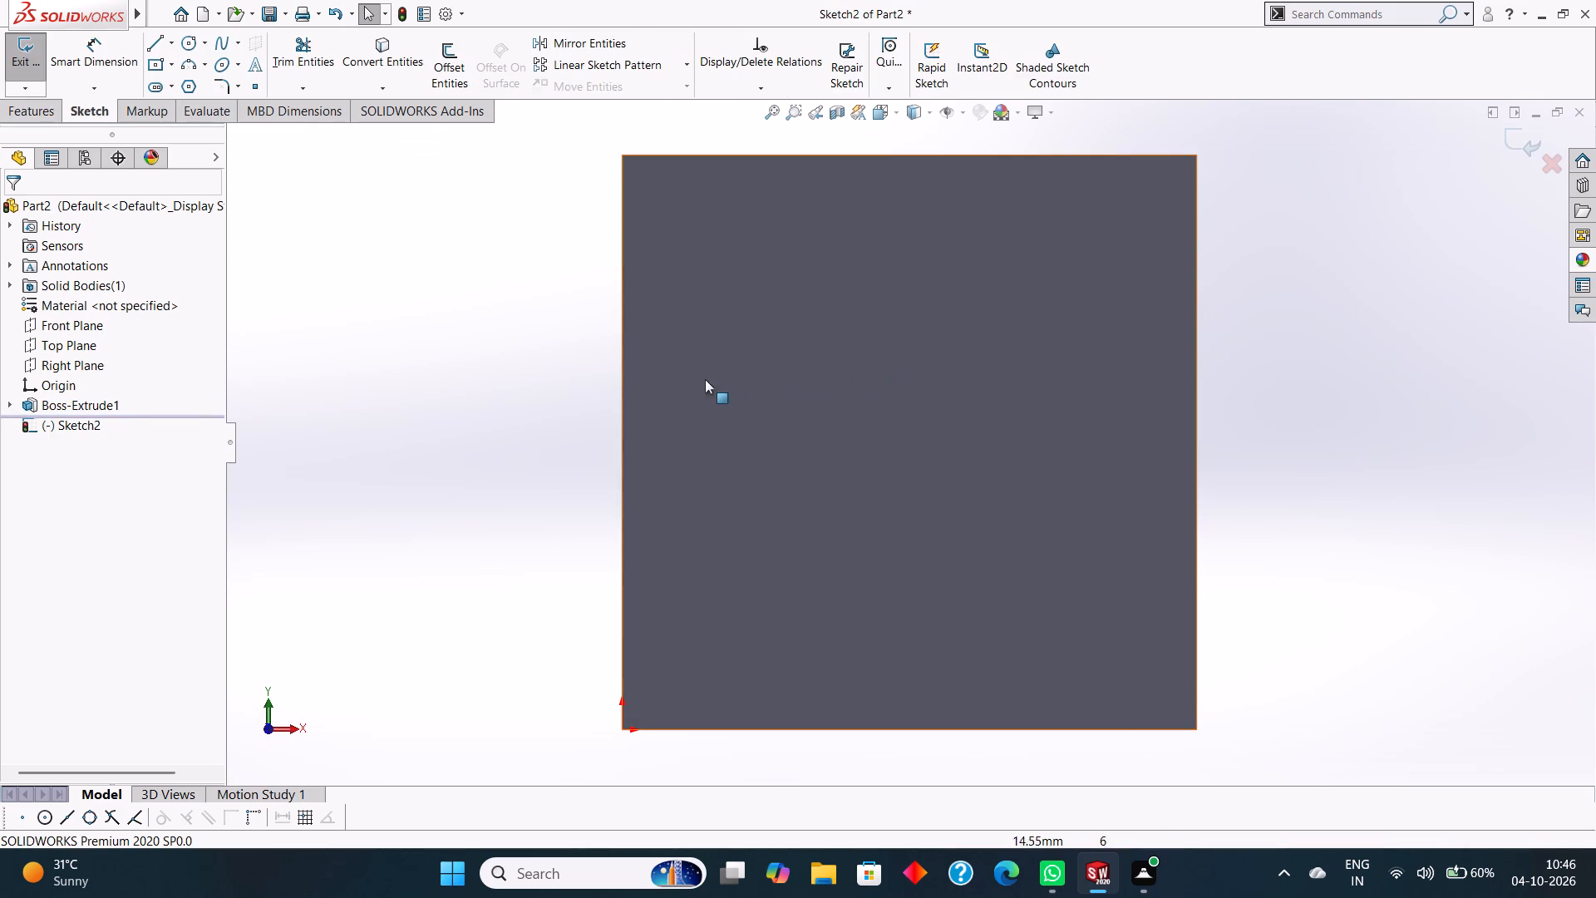
click(187, 43)
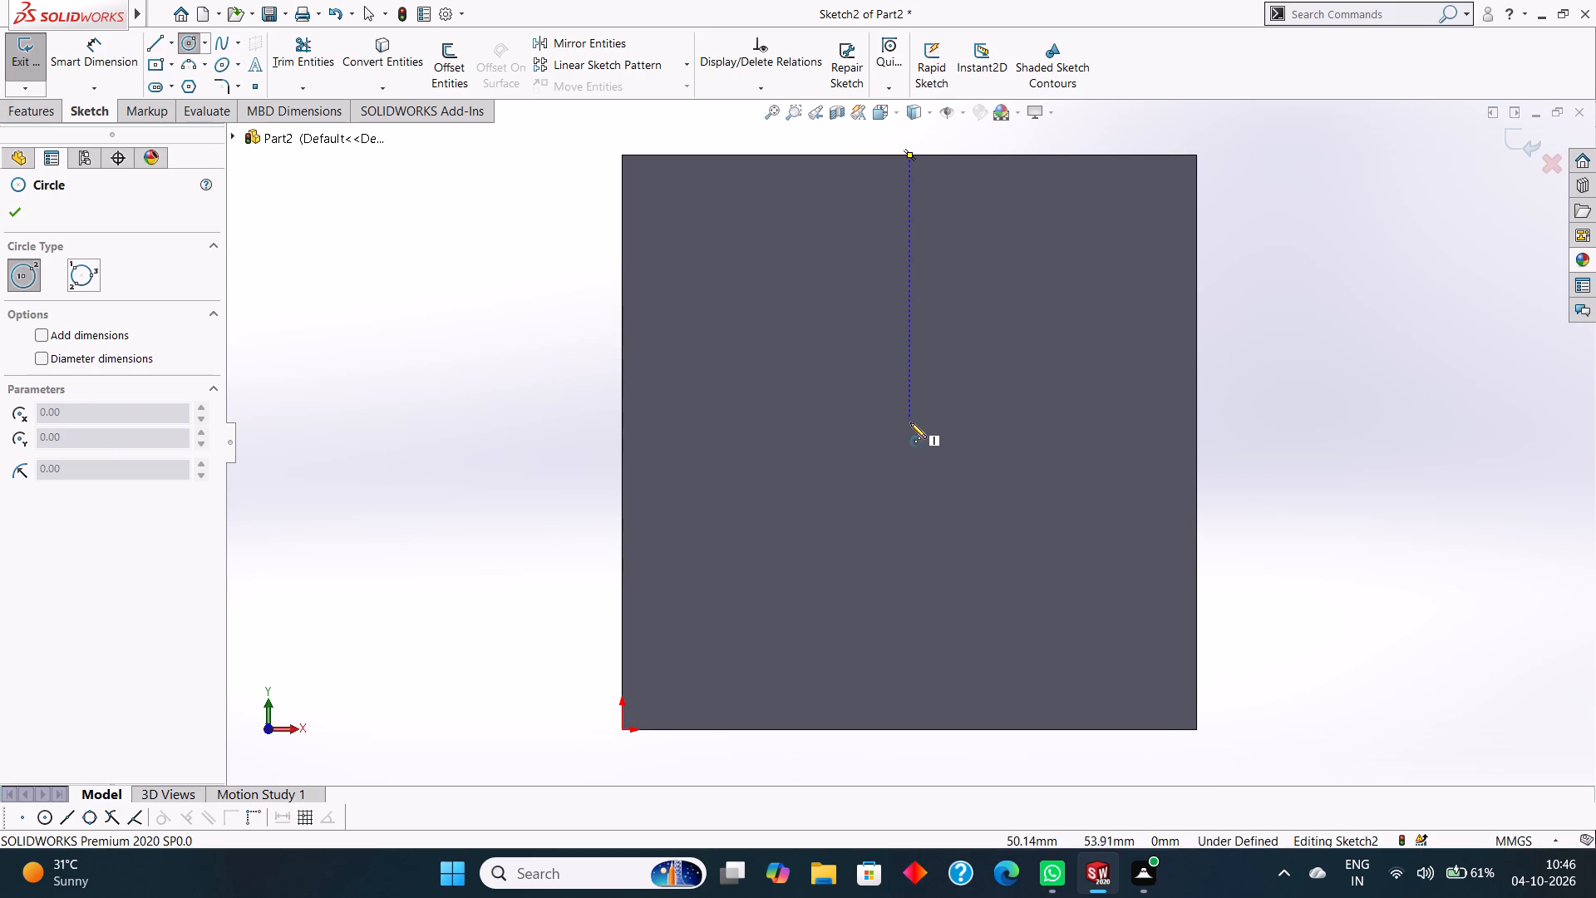
drag(911, 445, 1156, 568)
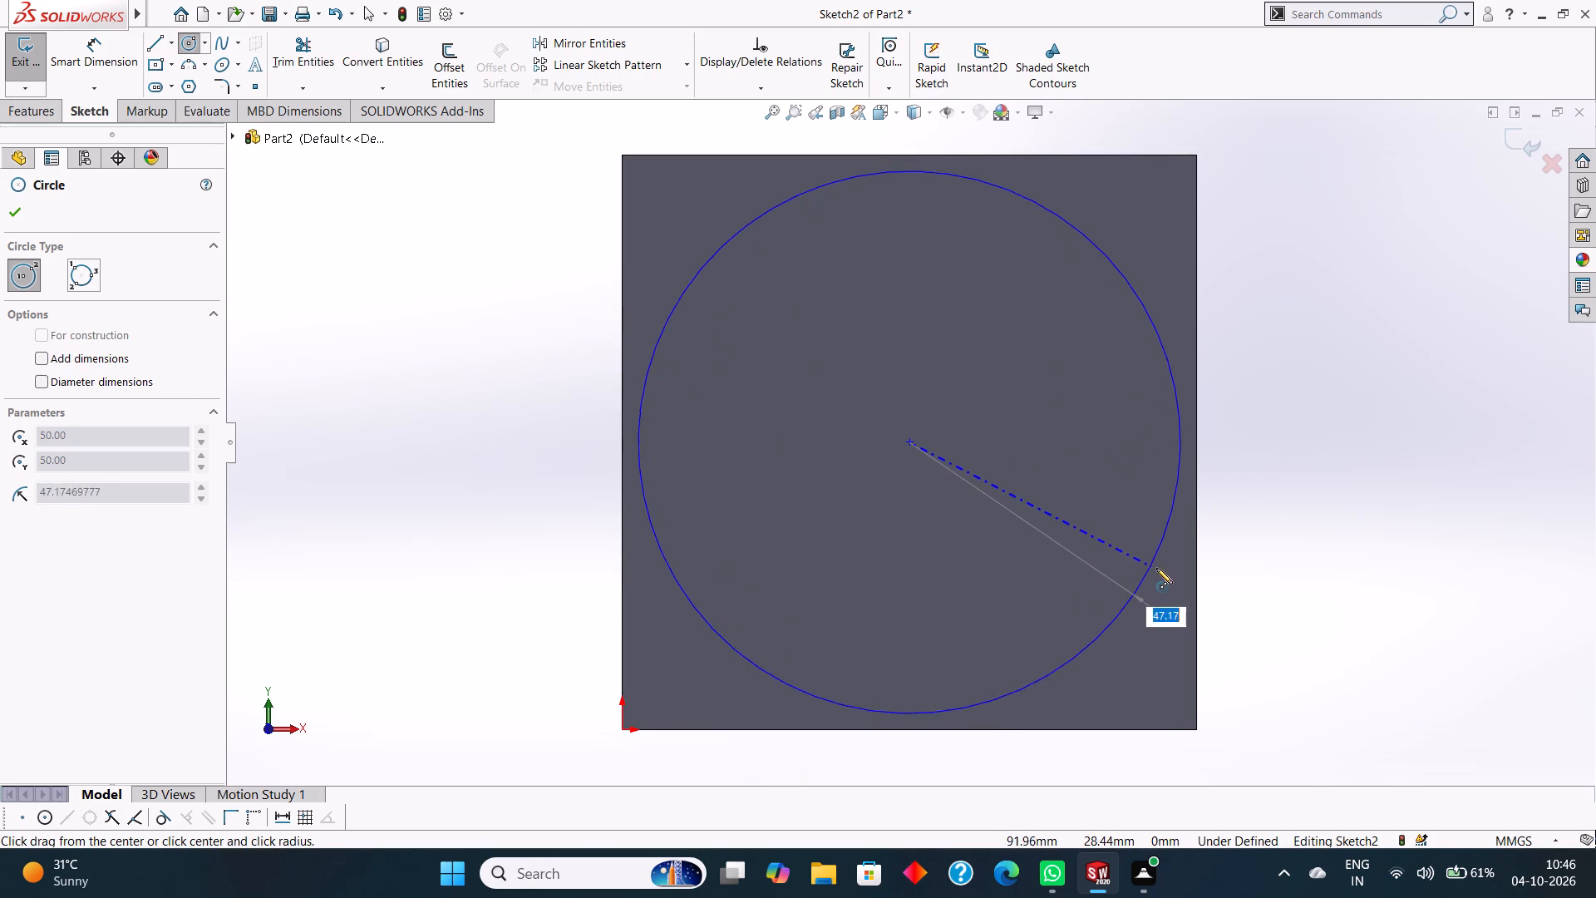
drag(1156, 568, 1174, 574)
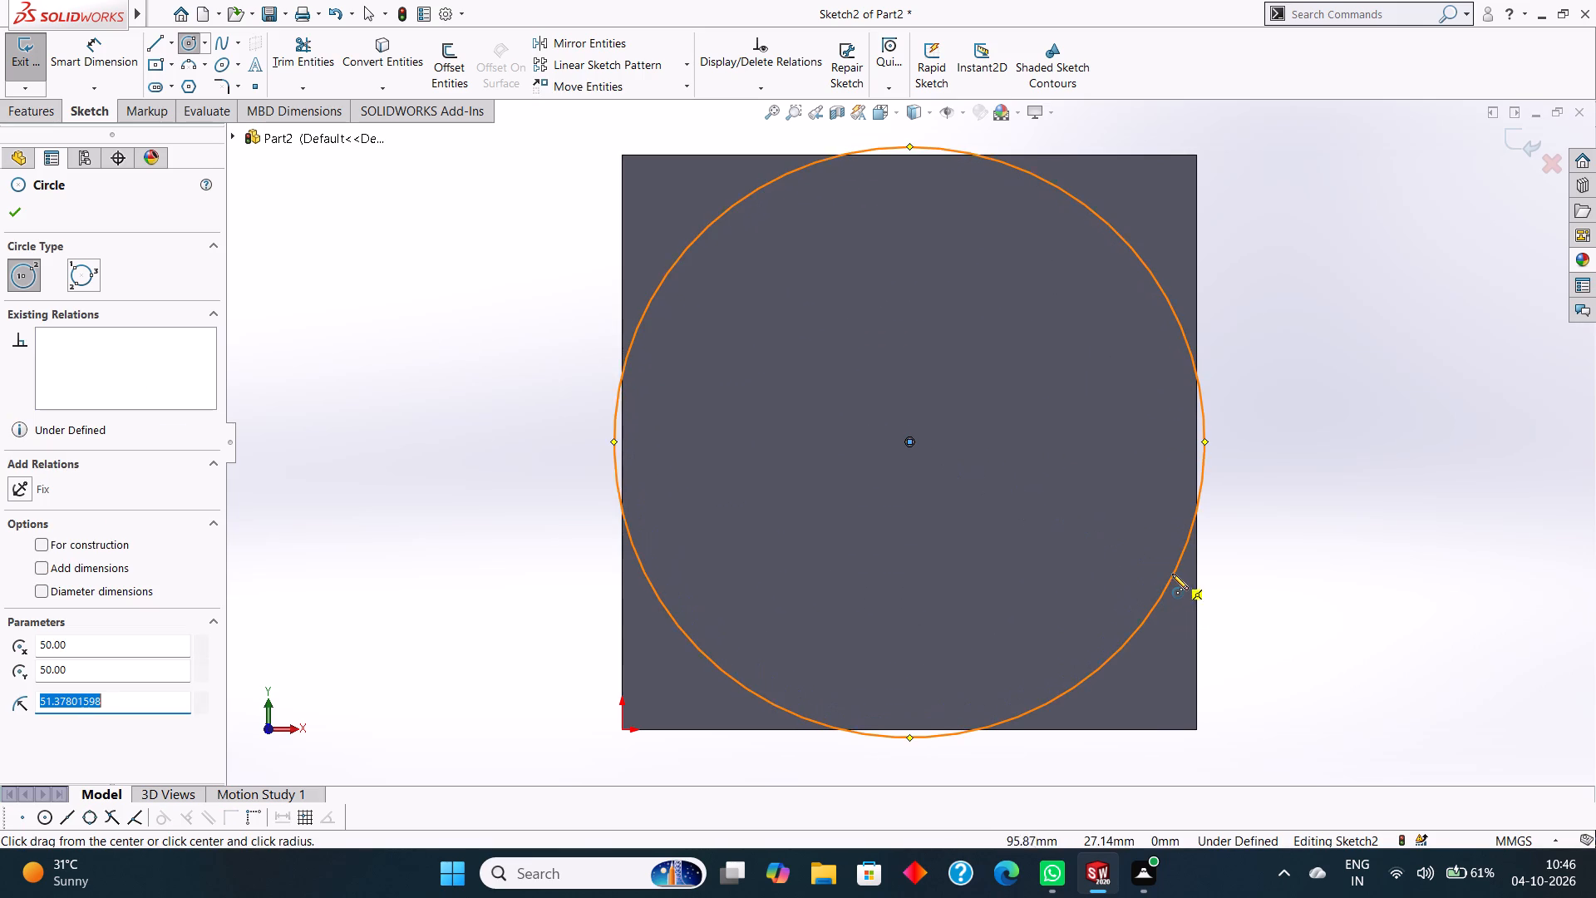
text(50)
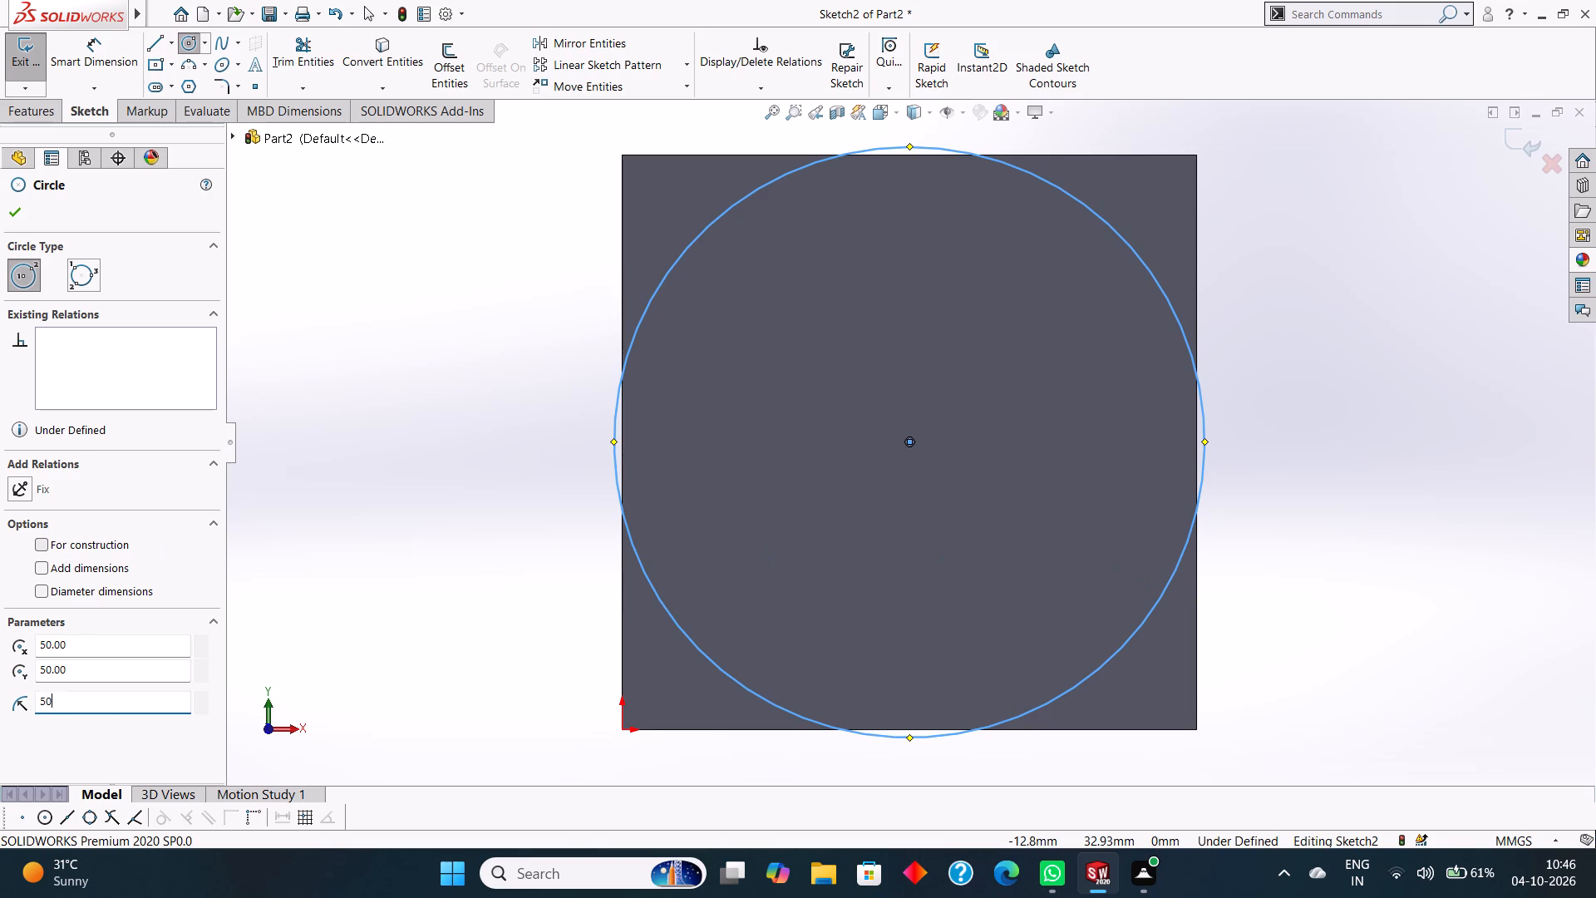
key(Return)
click(18, 214)
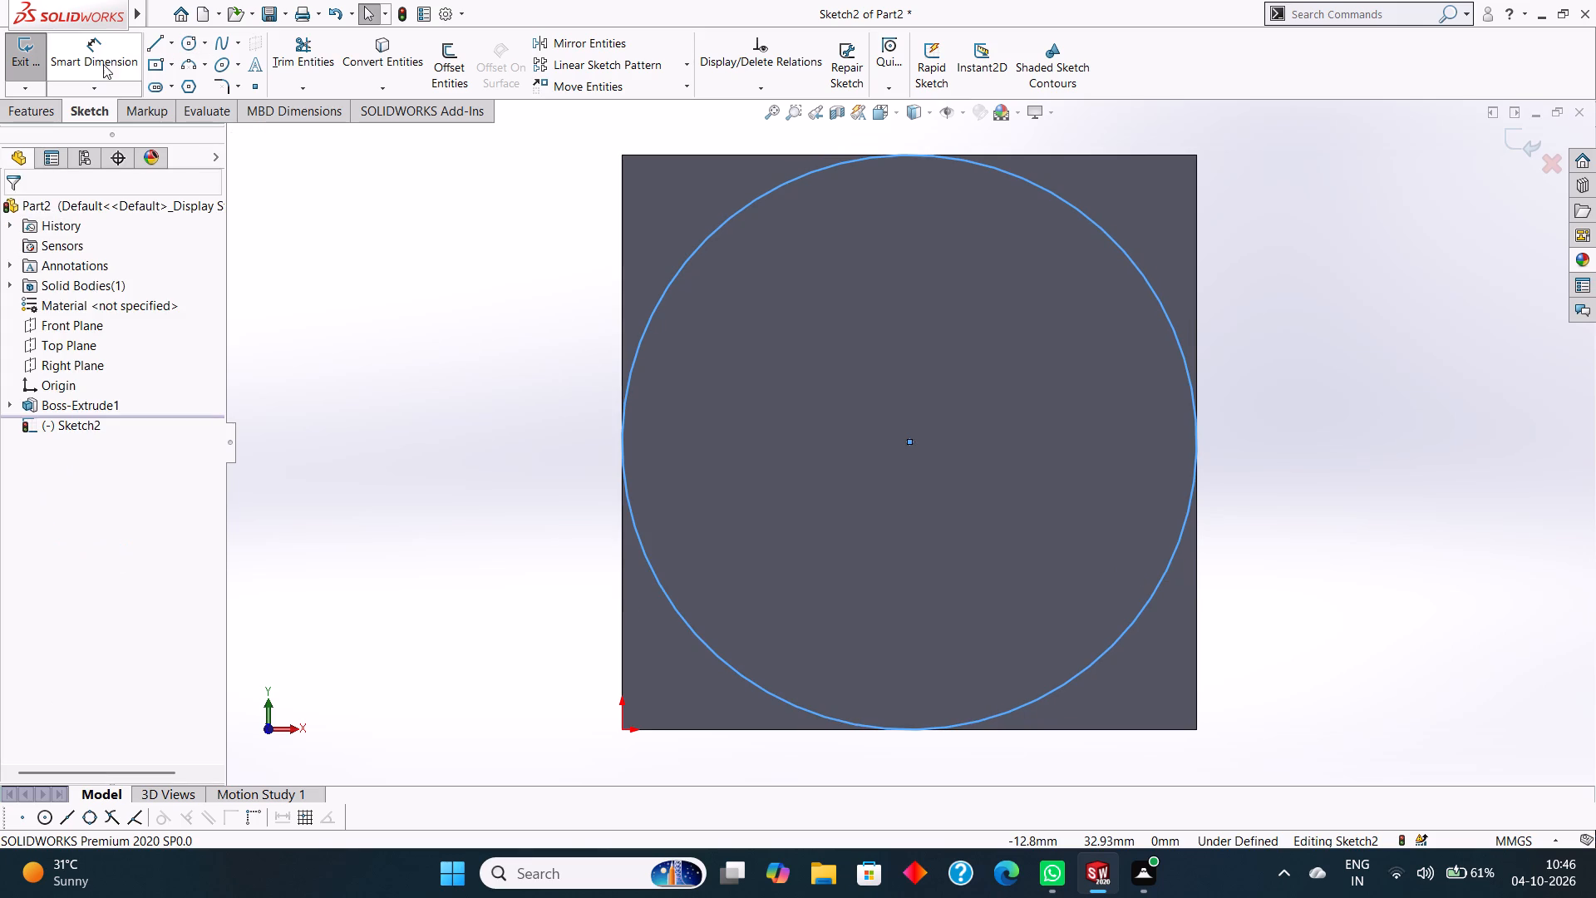
Dimension the circle's diameter, placing the dimension beside the block's right edge.
click(104, 53)
click(776, 191)
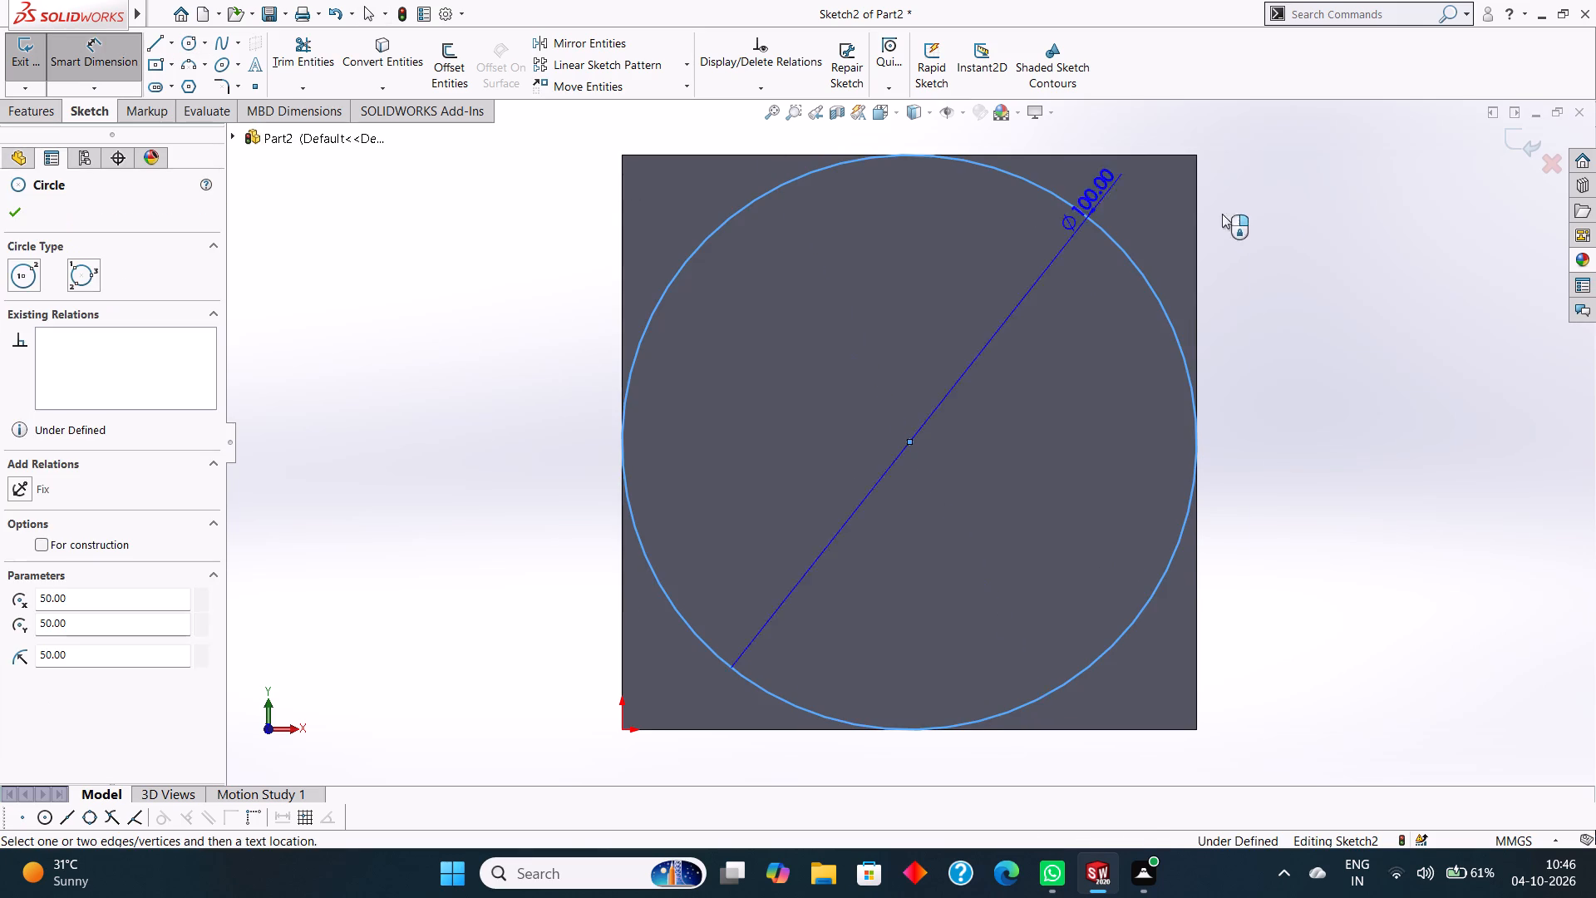
click(1304, 231)
click(1232, 201)
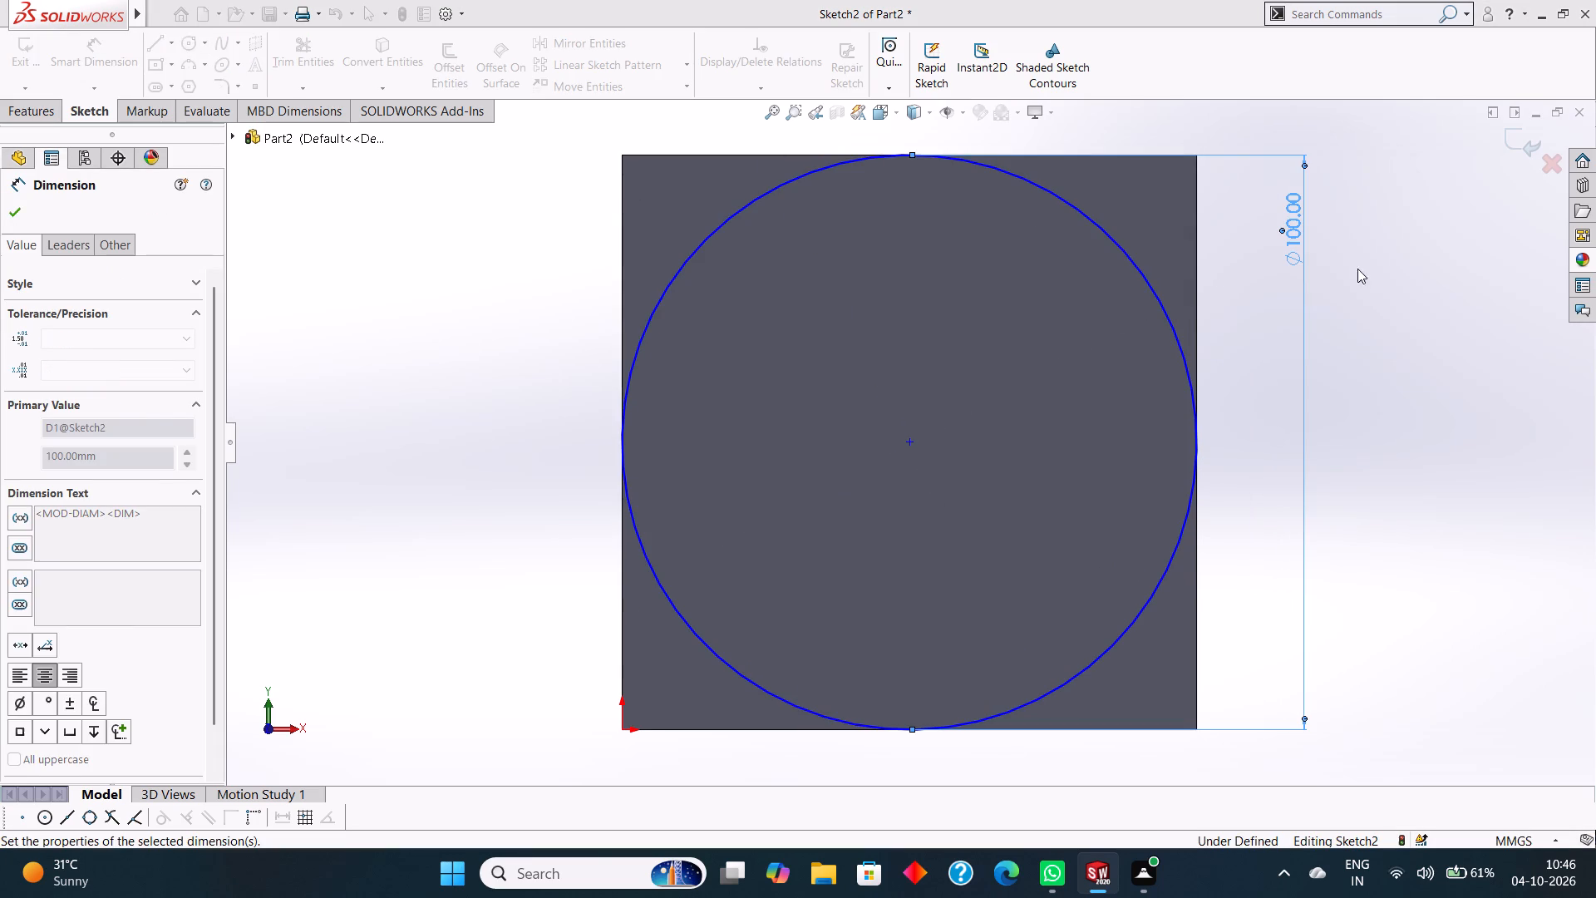
click(17, 215)
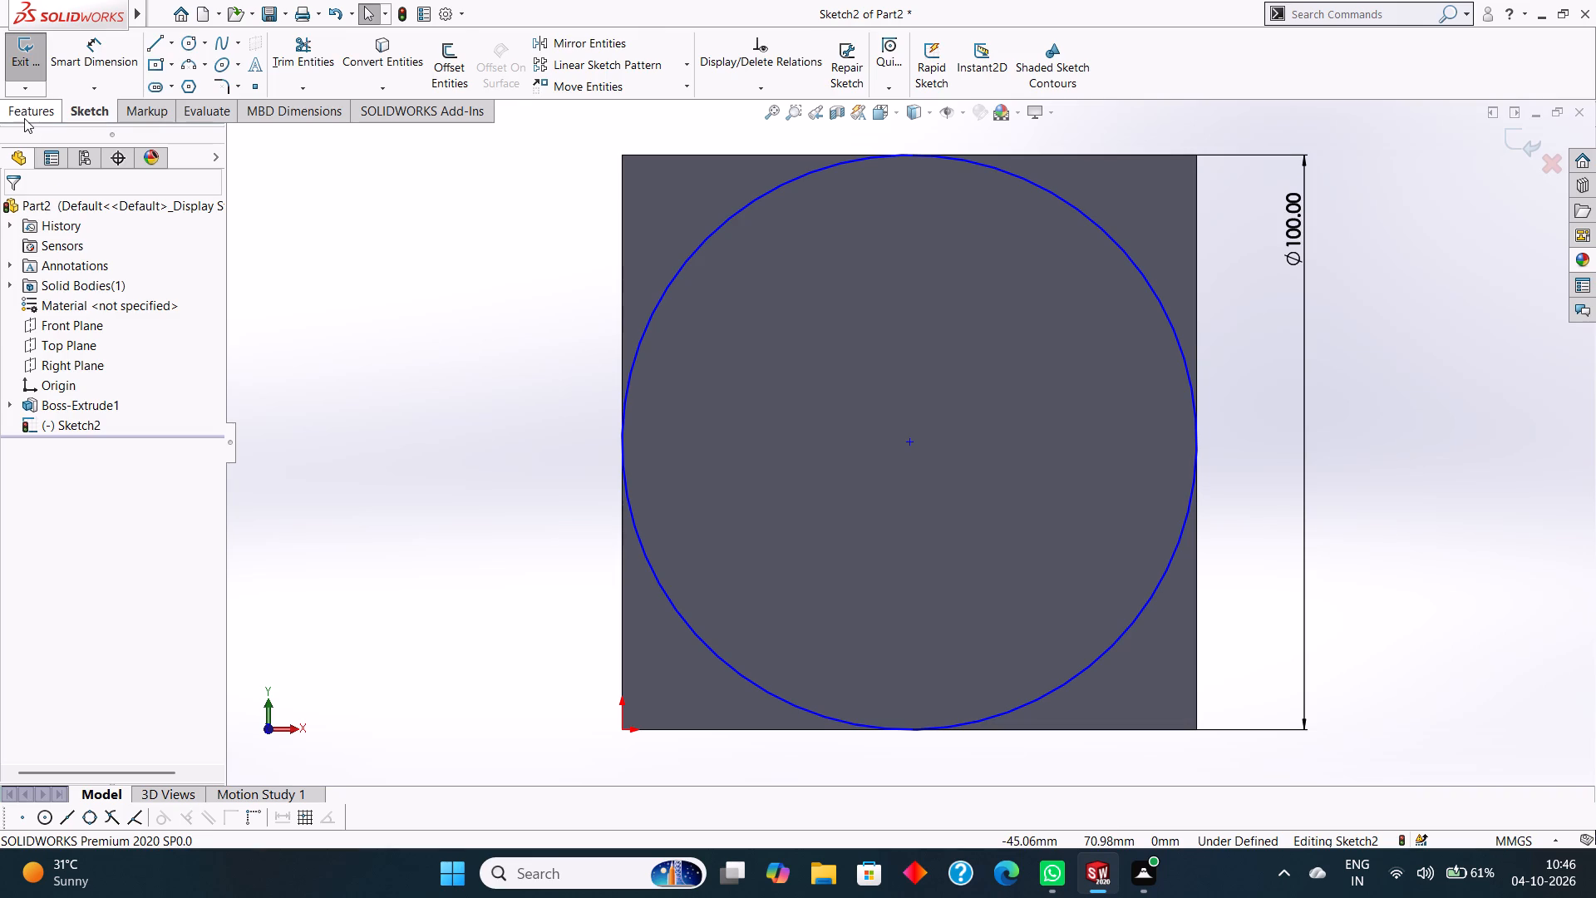
Extrude the circle as a blind boss 5 mm deep, merged with the square block.
click(25, 118)
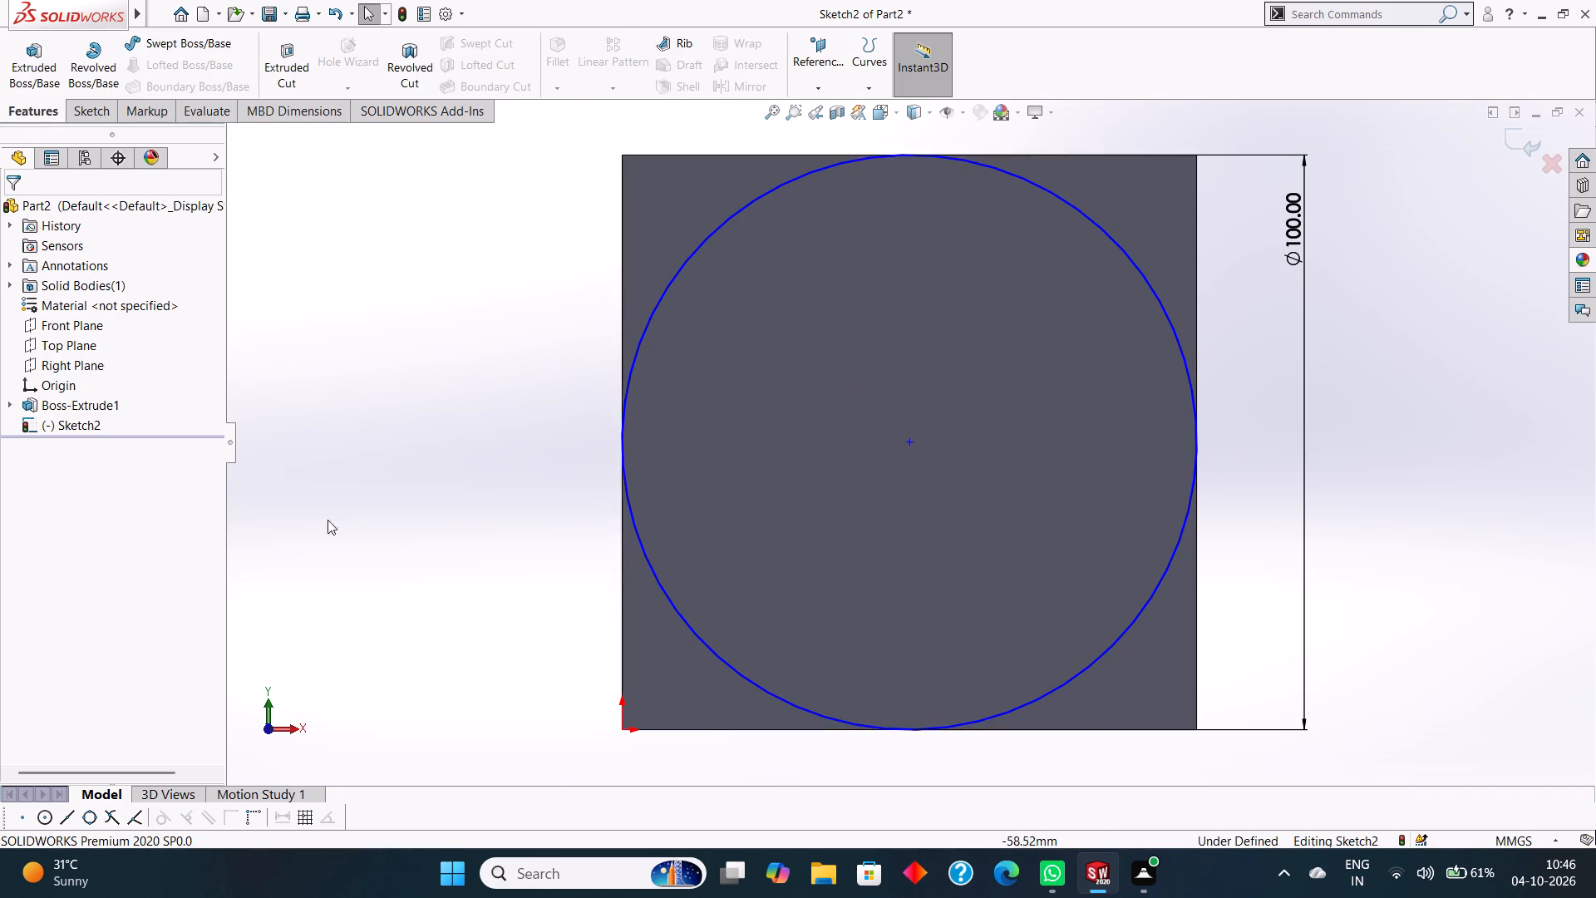
click(47, 77)
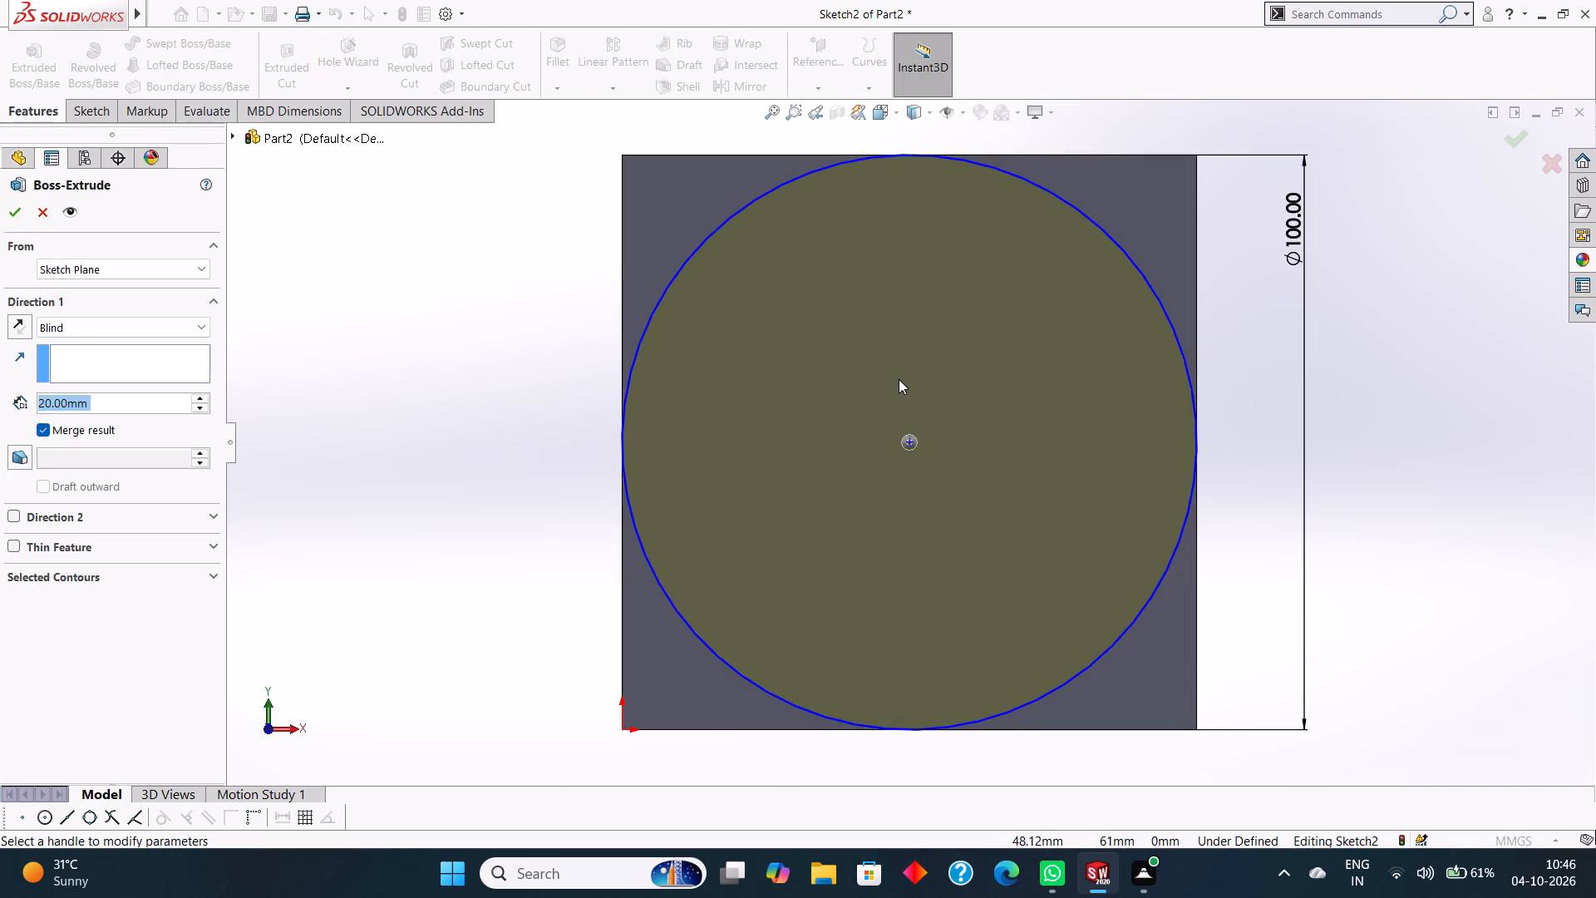
key(5)
key(Return)
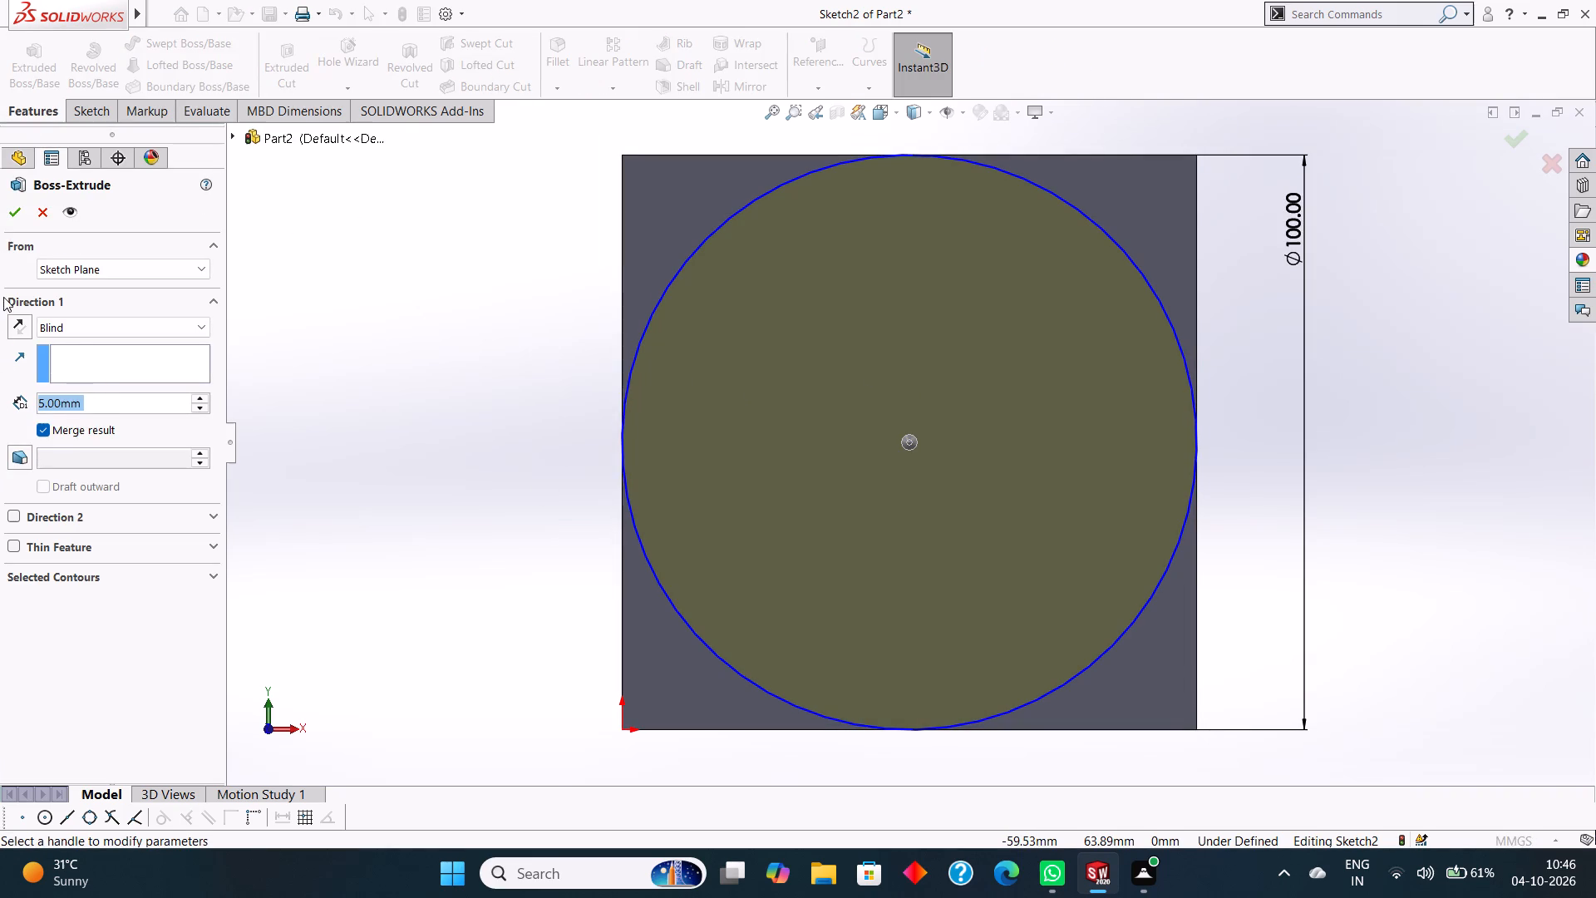
click(16, 211)
click(370, 385)
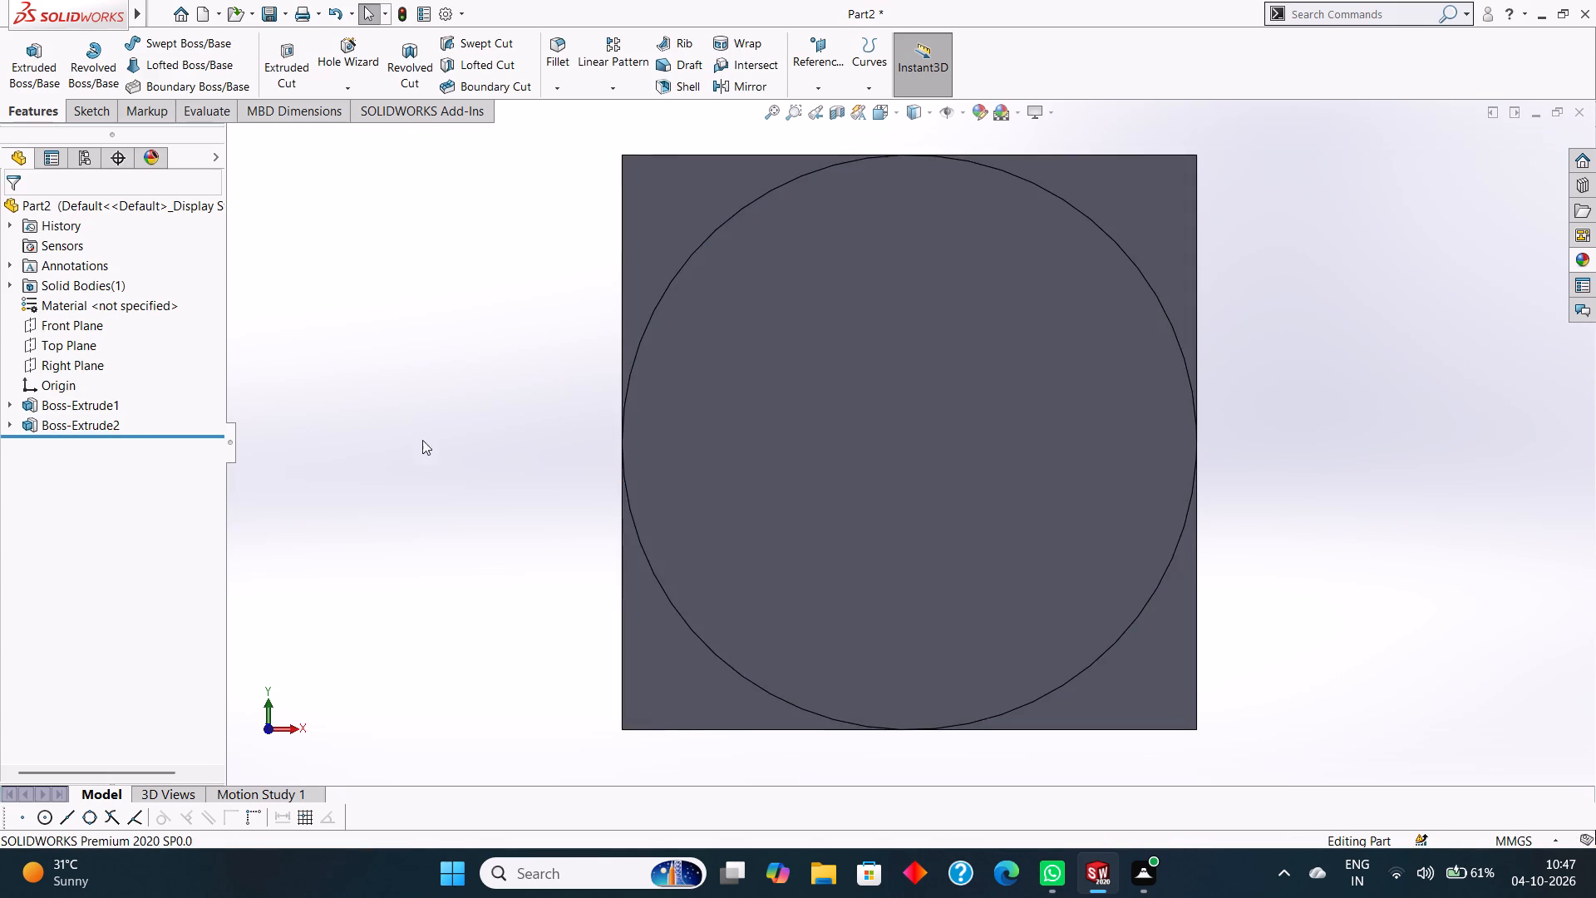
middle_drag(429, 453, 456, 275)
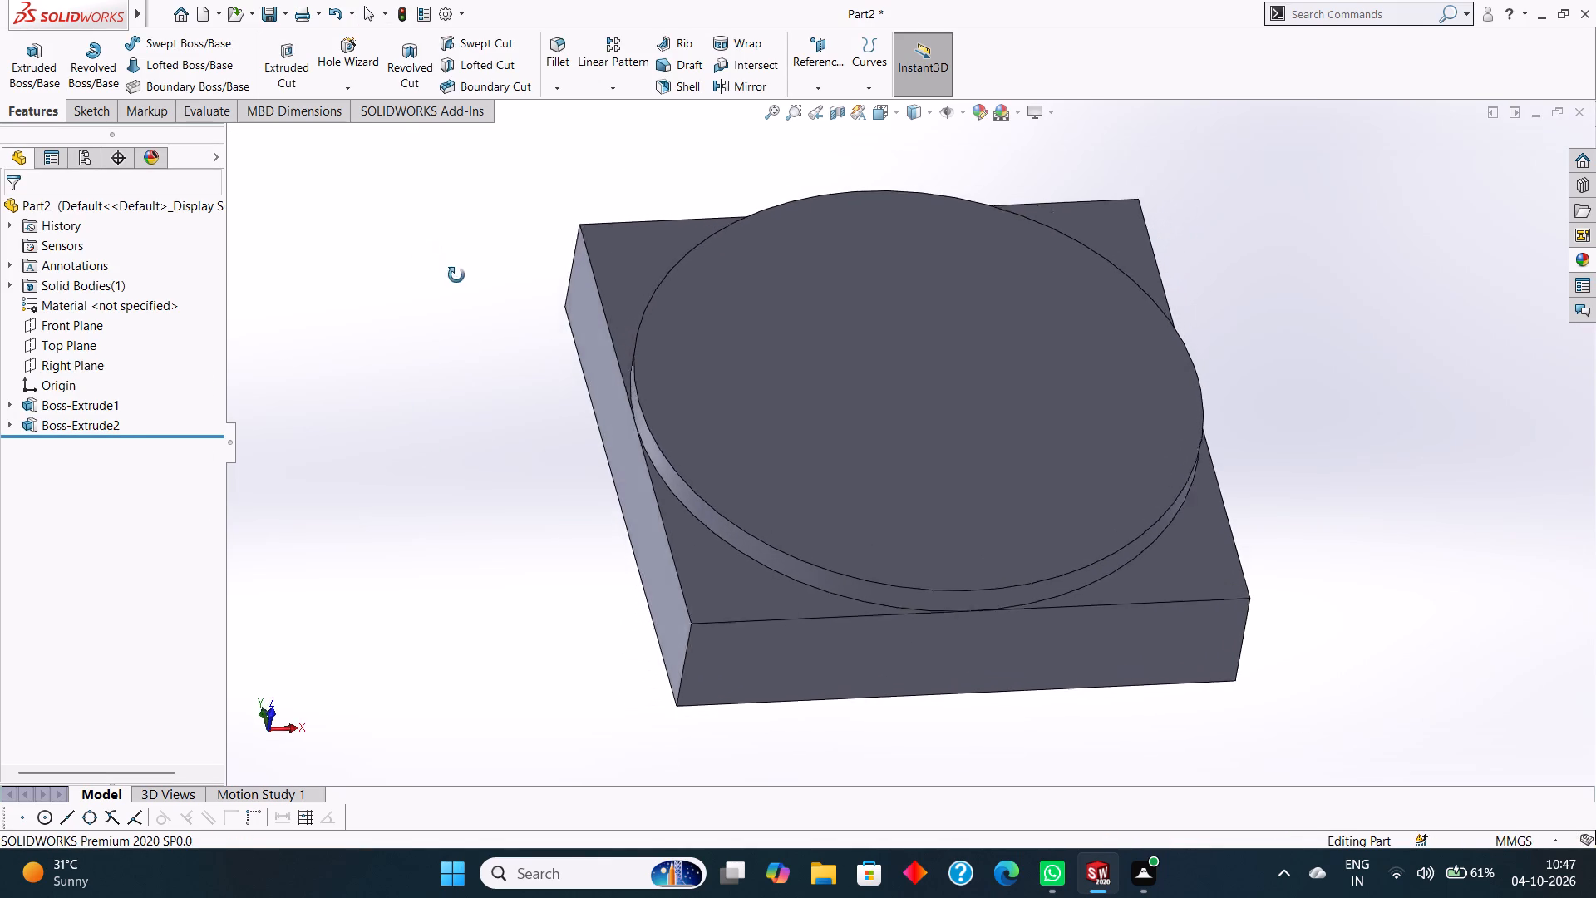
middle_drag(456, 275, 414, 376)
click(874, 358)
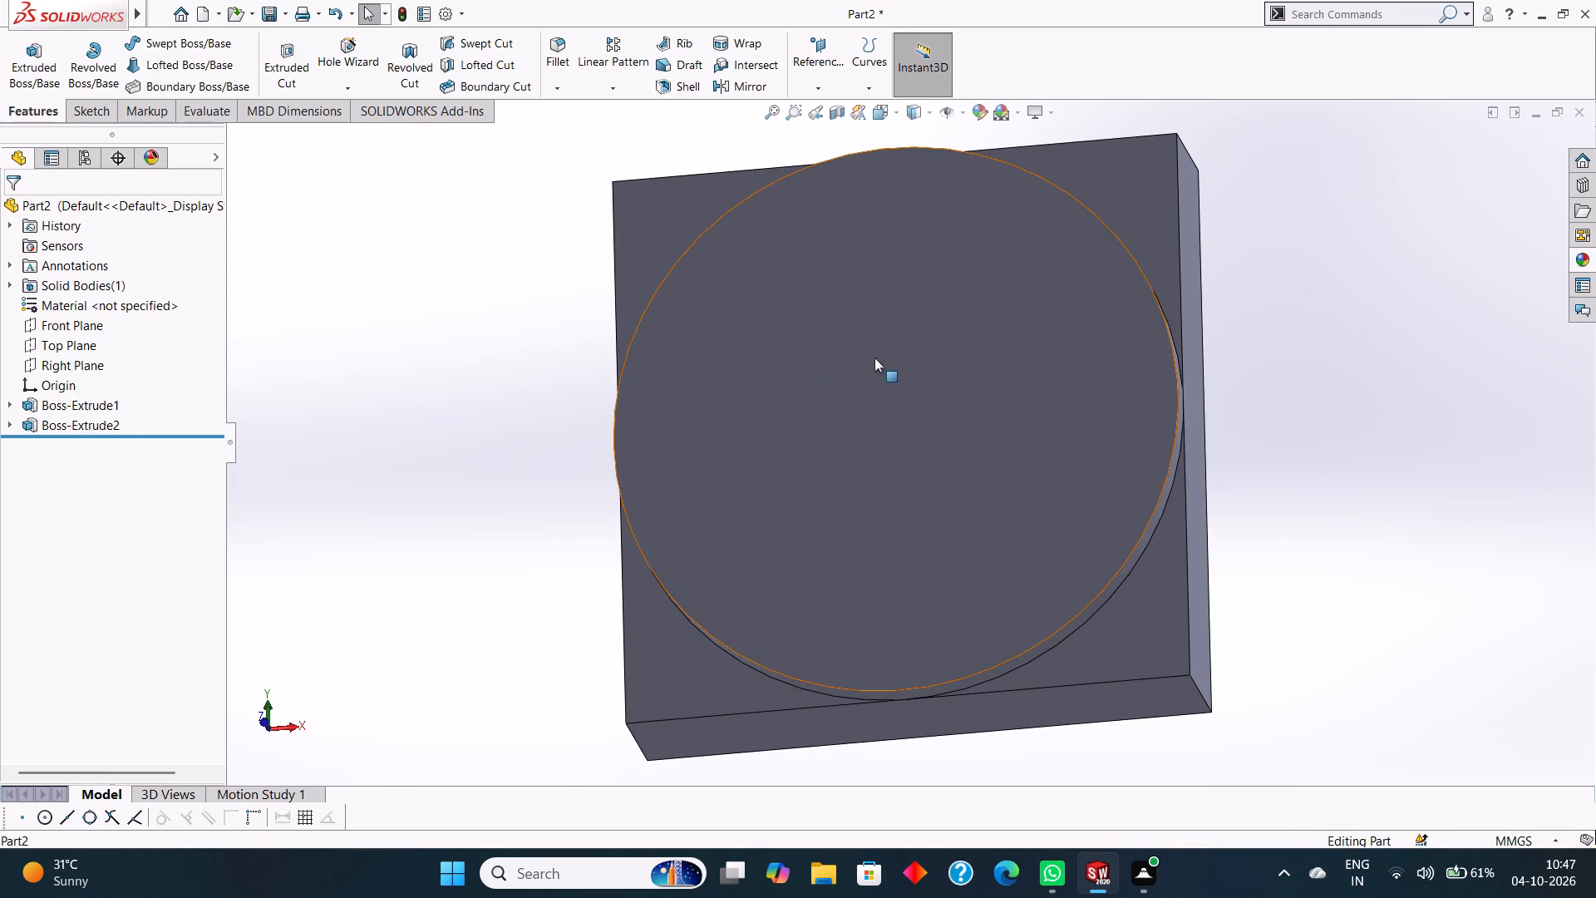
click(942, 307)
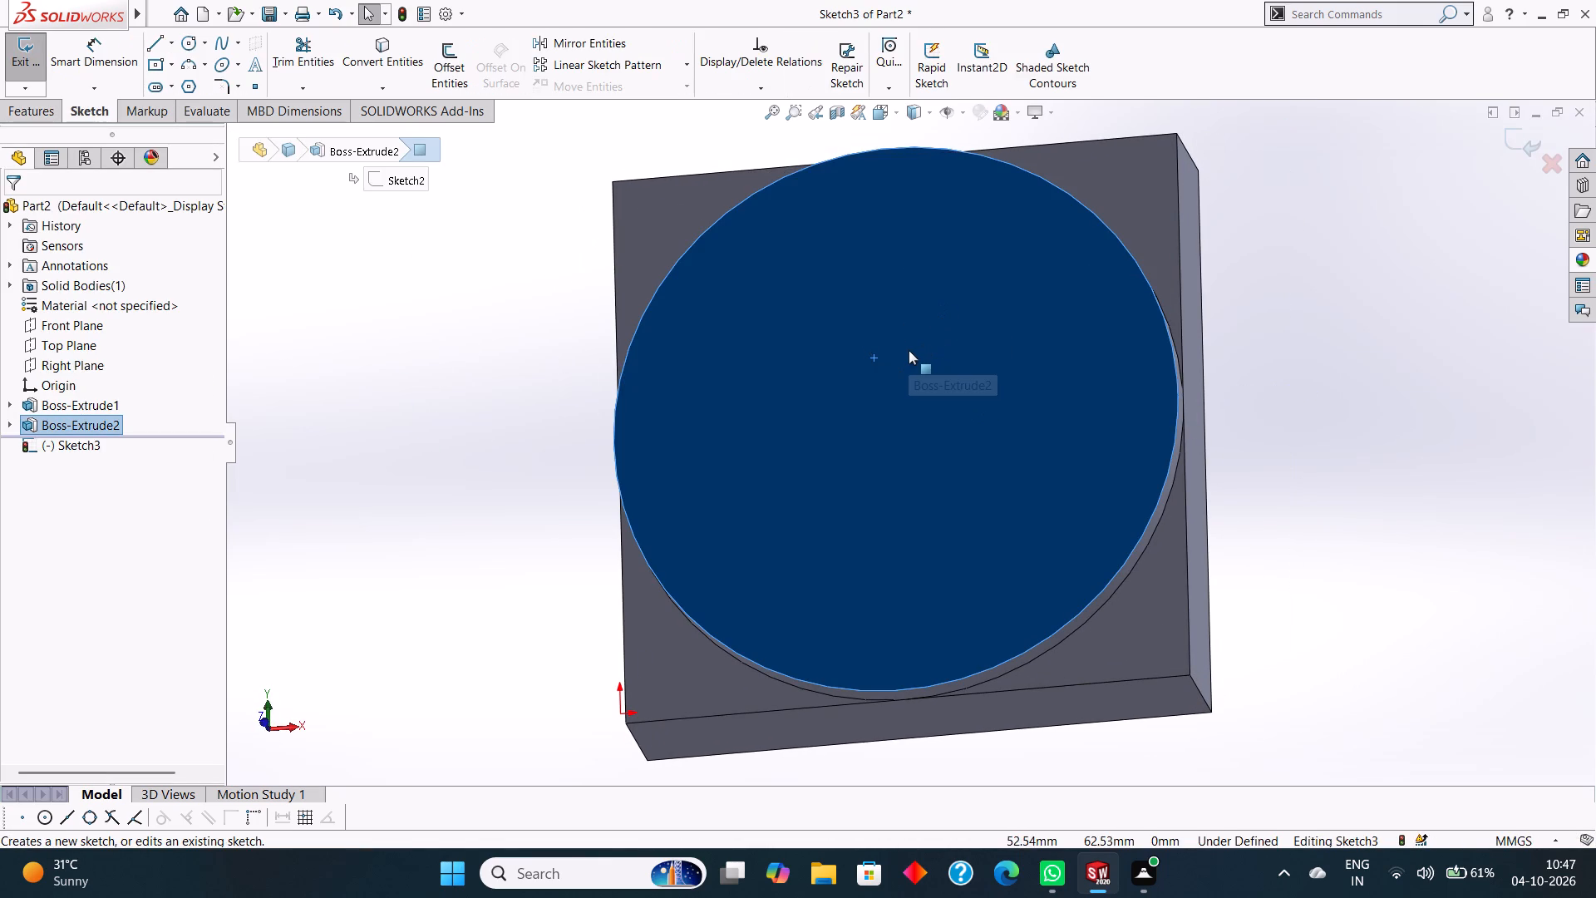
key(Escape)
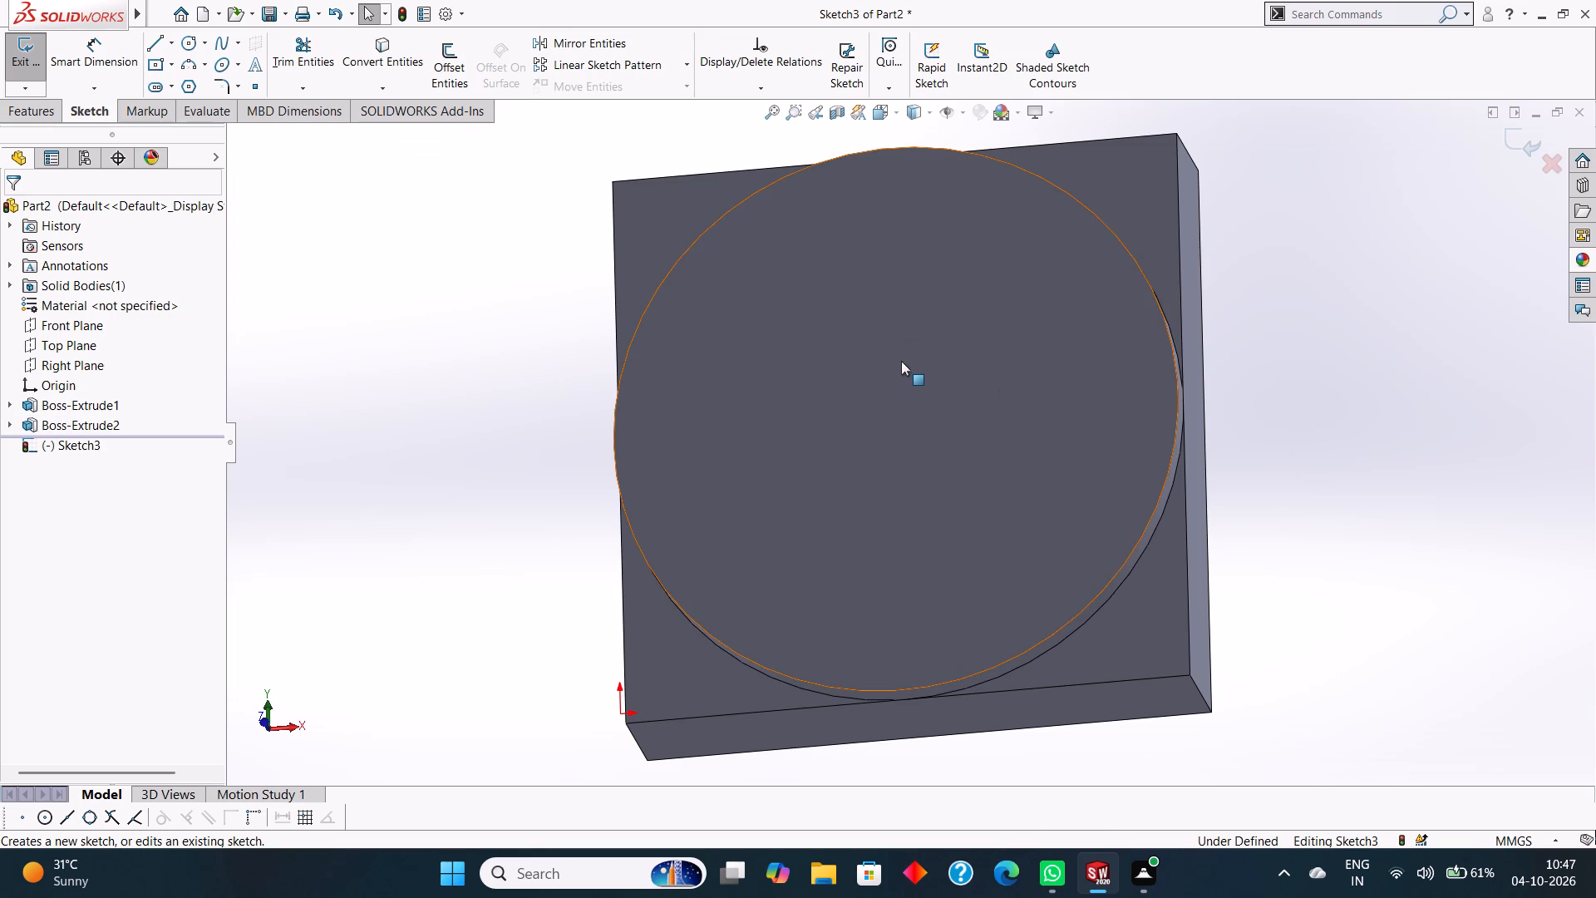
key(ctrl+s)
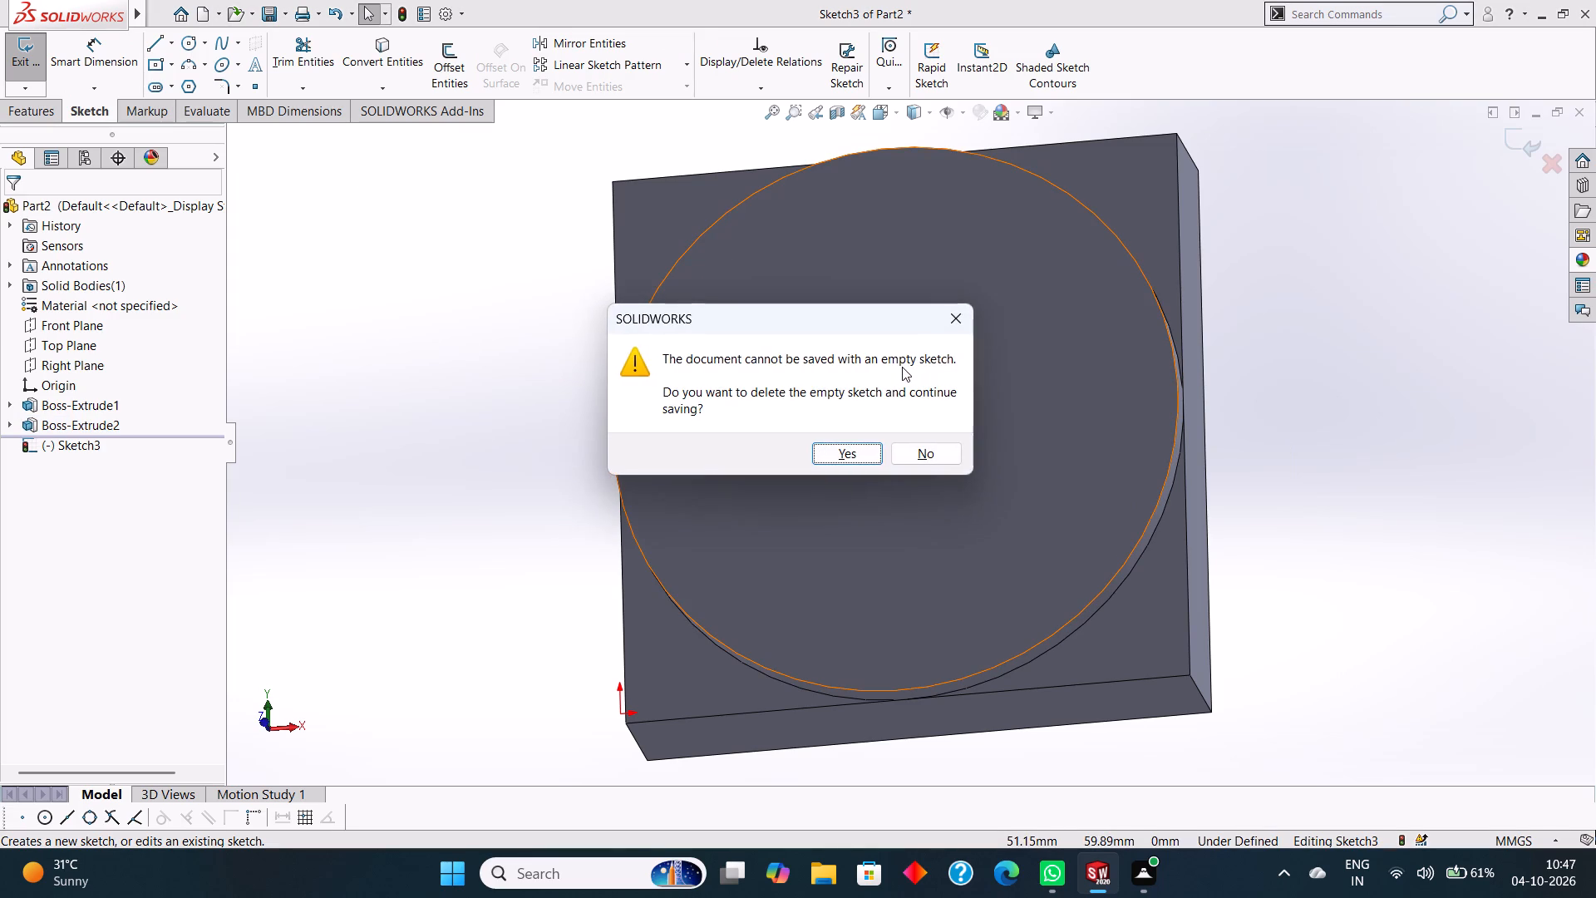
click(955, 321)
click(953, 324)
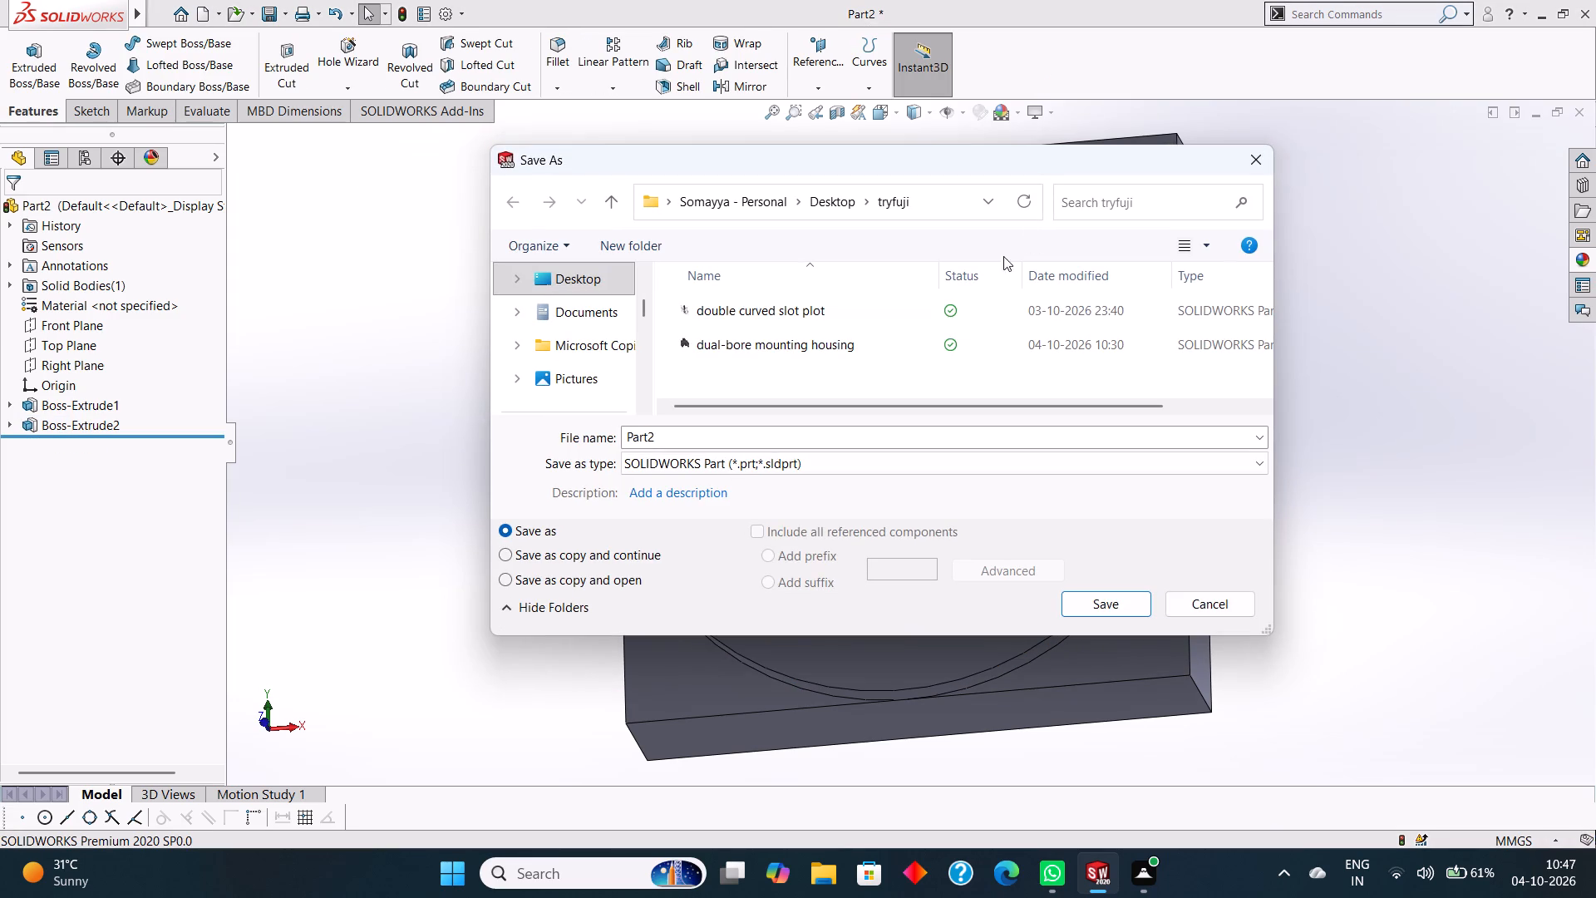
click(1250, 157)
Start a sketch on the circular boss's front face and draw a concentric circle with a radius of about 38 mm.
click(880, 352)
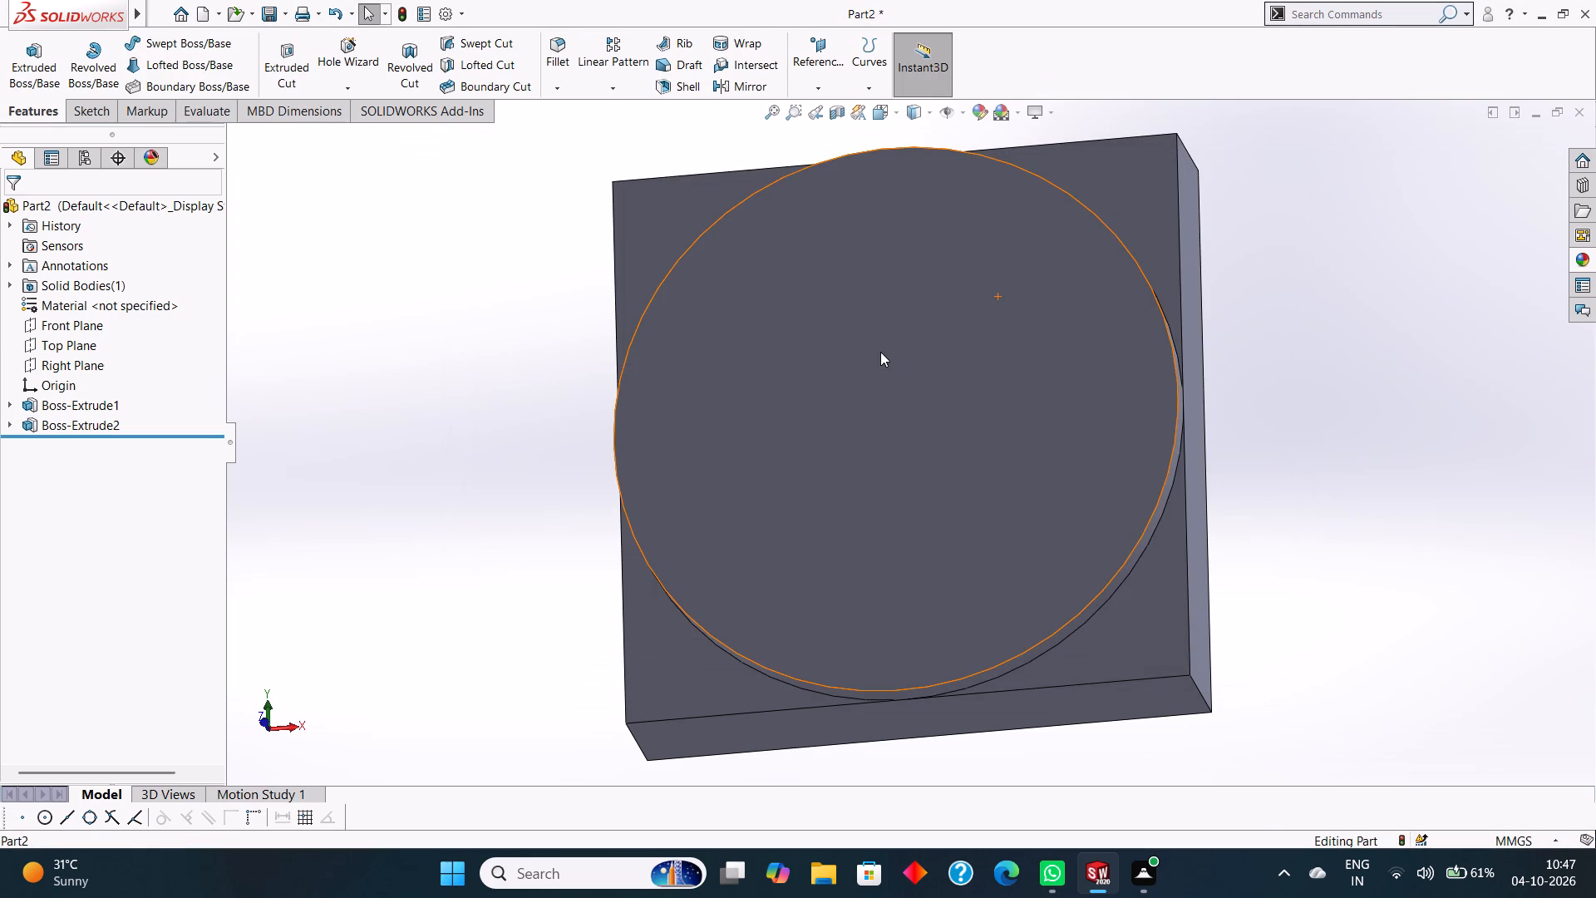
key(ctrl+8)
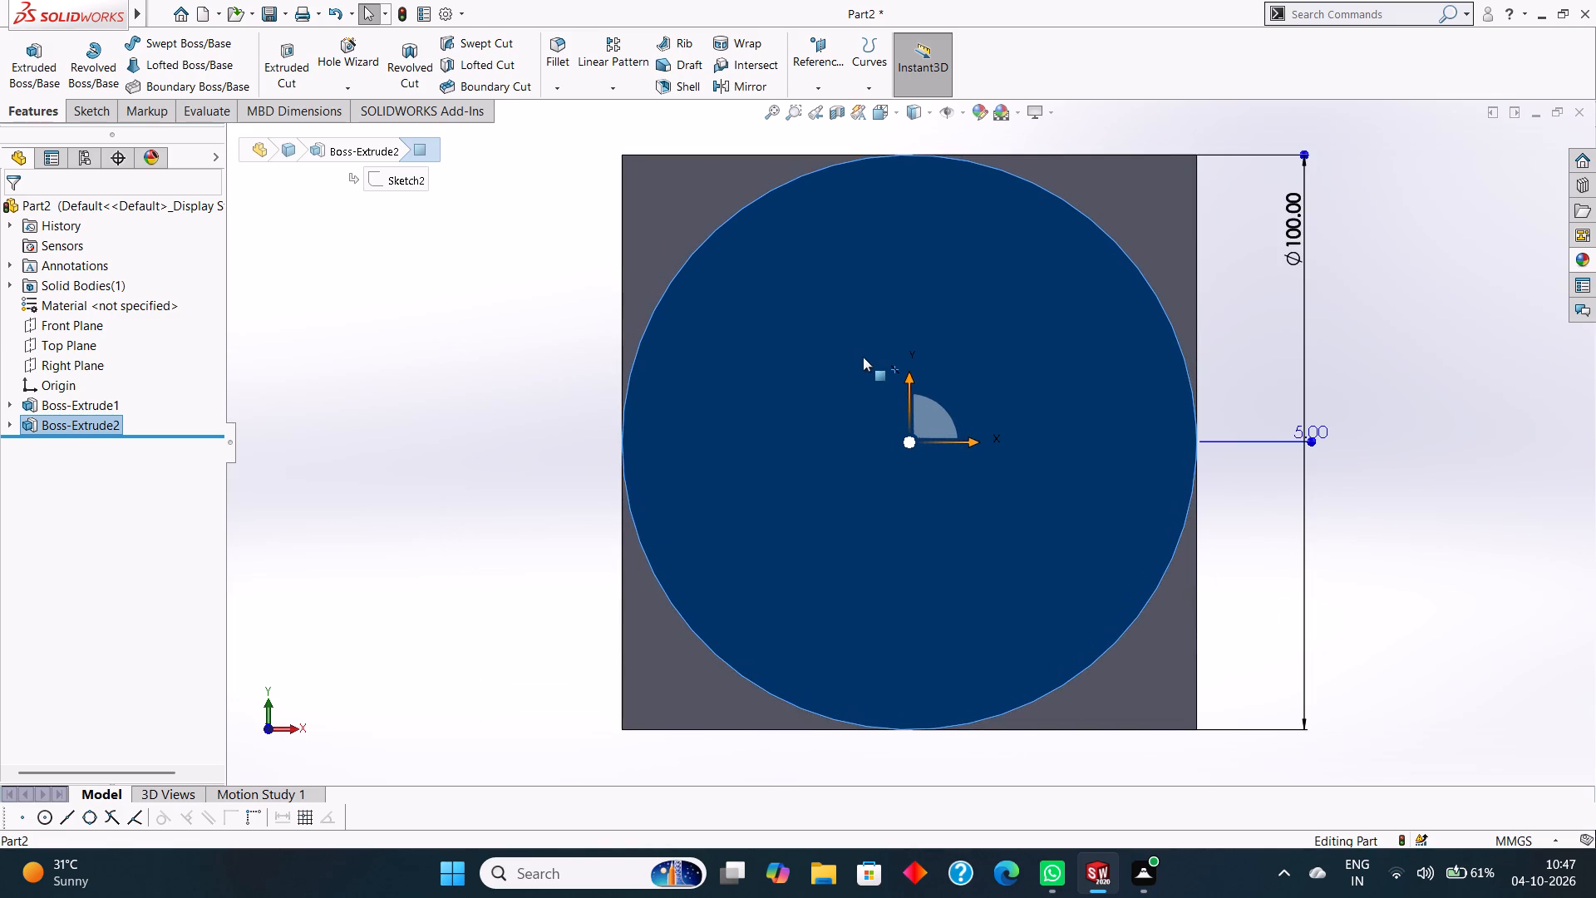
key(Escape)
right_click(858, 353)
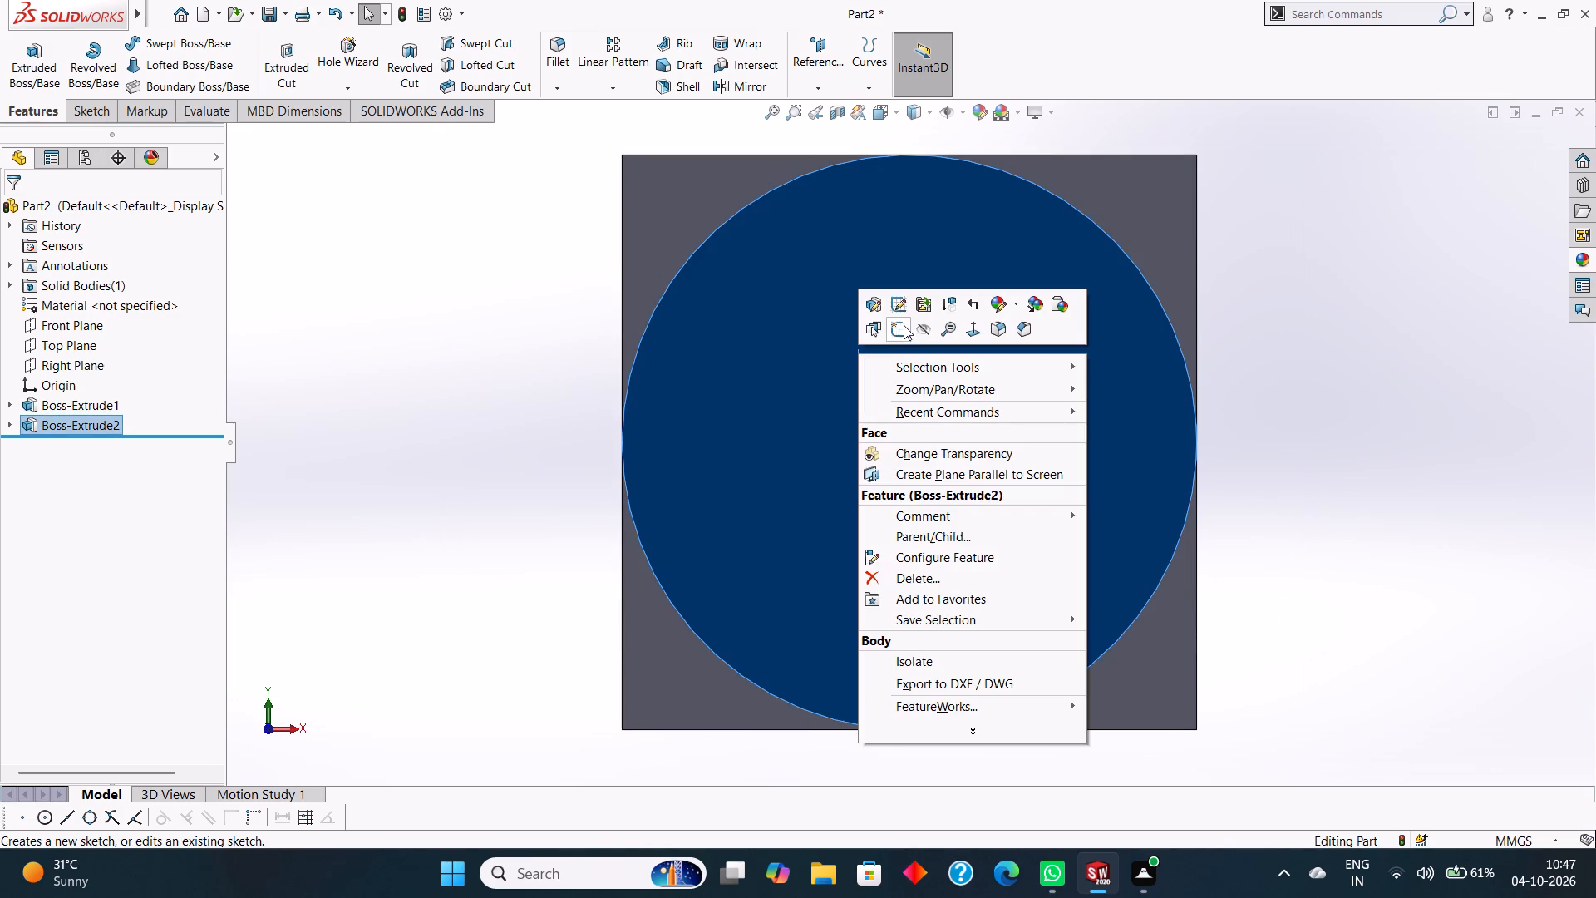
click(908, 323)
key(Escape)
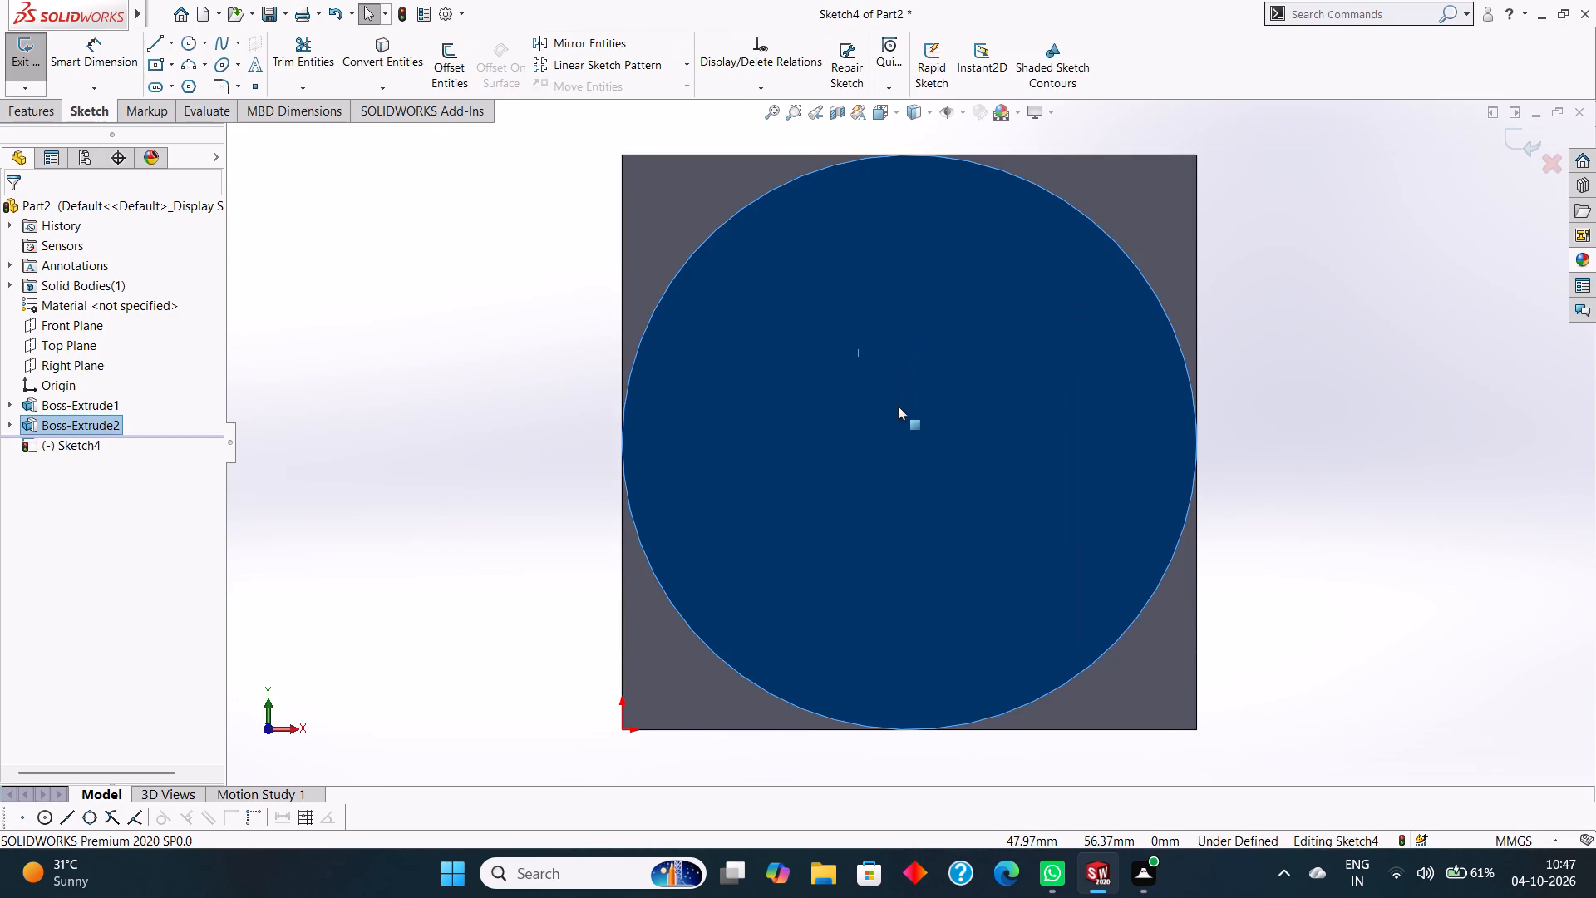
click(182, 46)
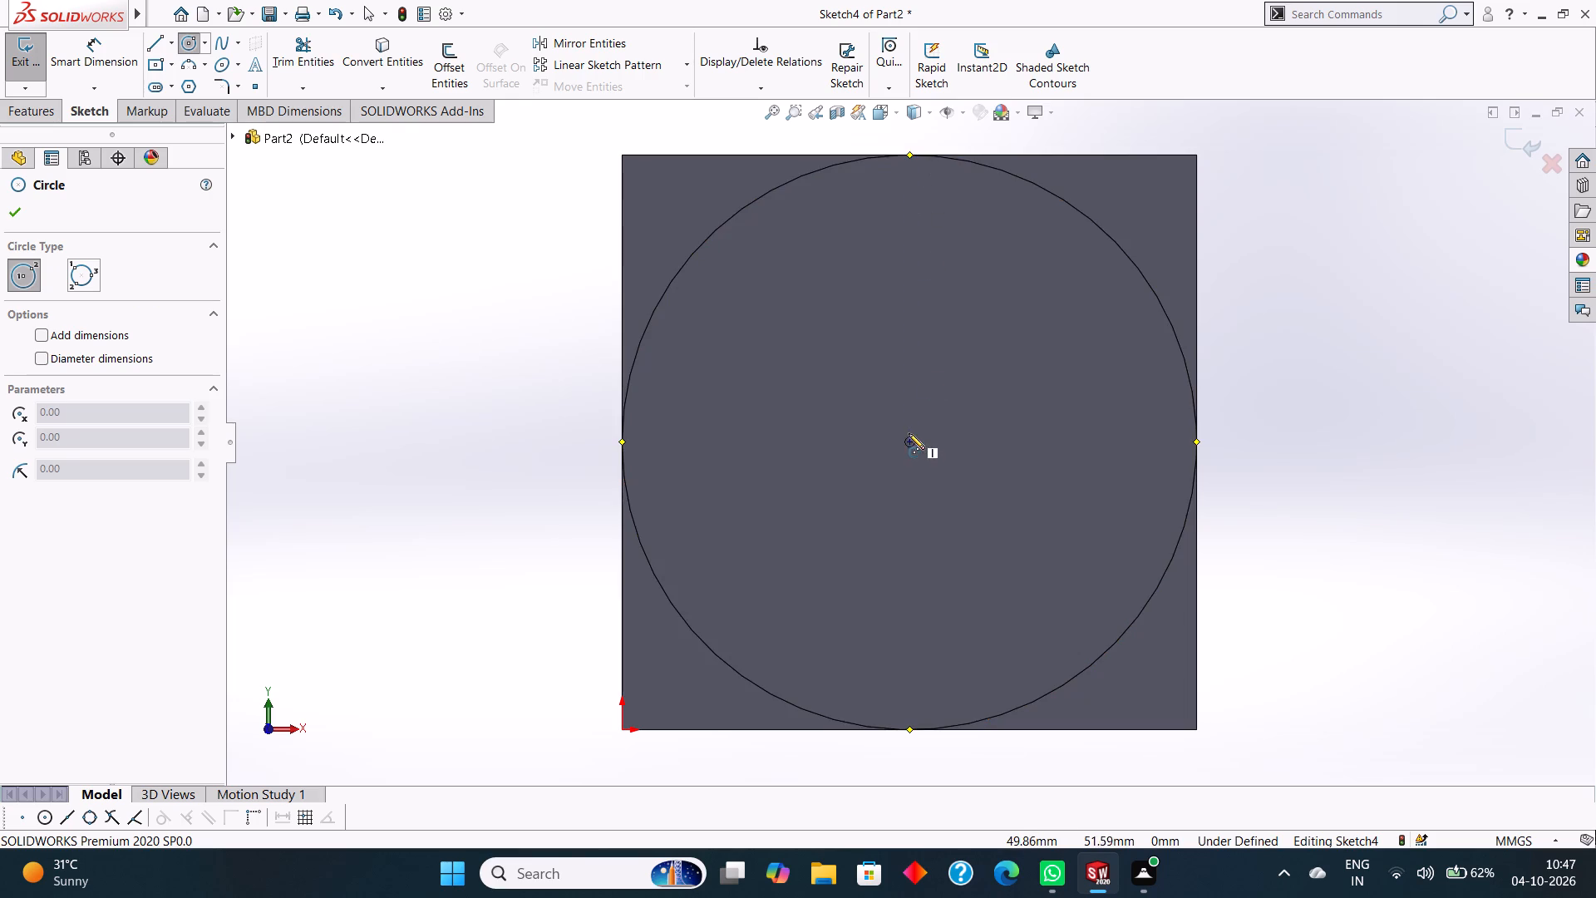
drag(912, 442, 1037, 512)
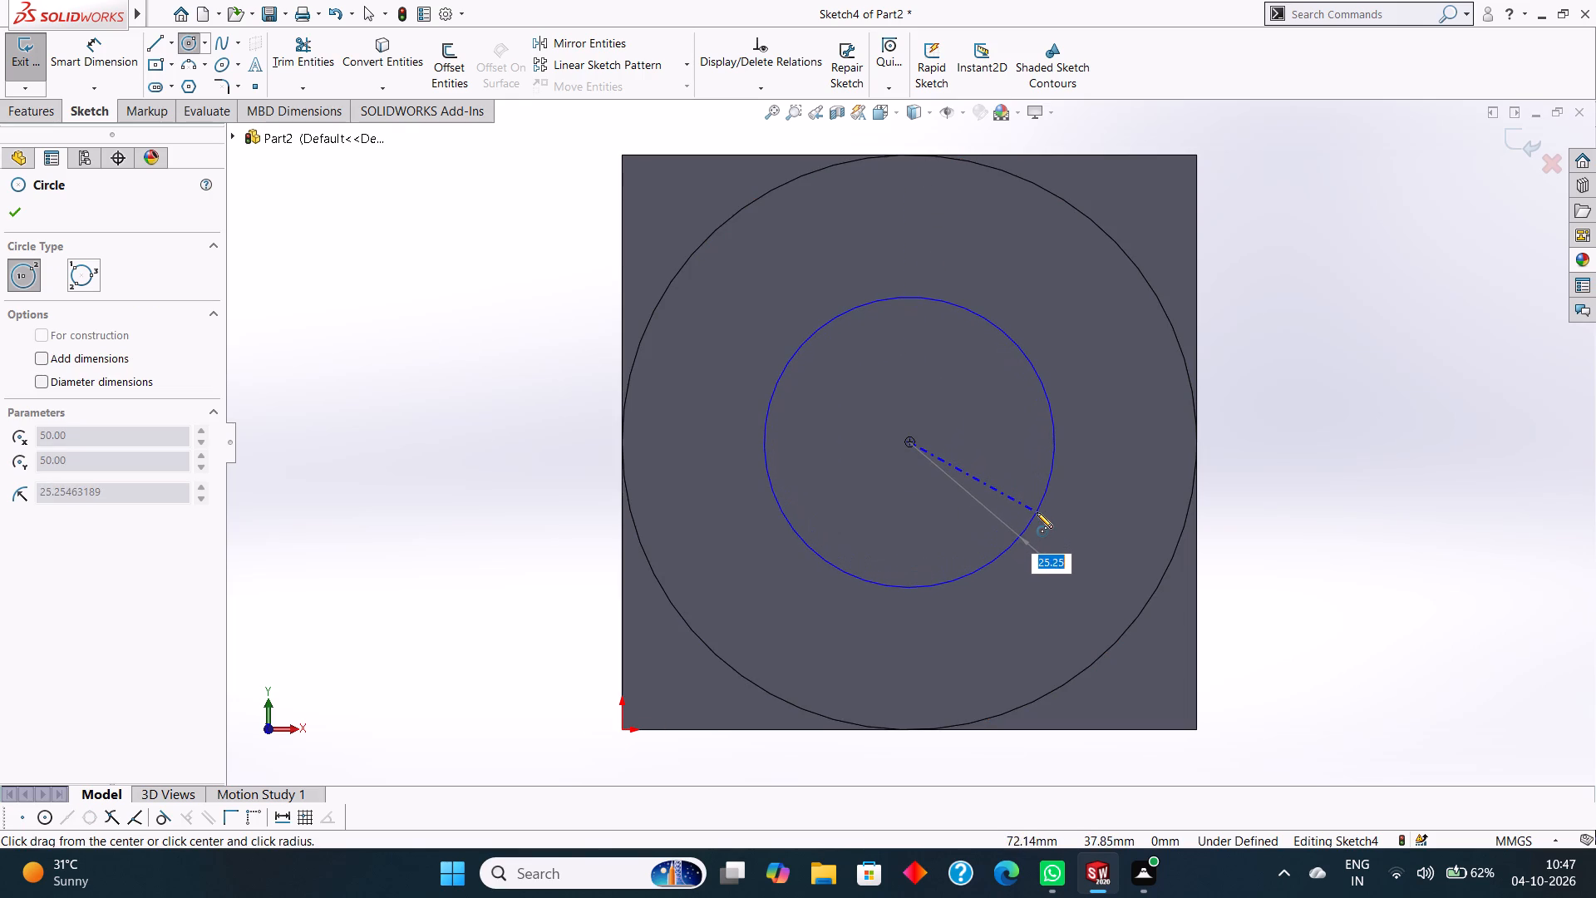
drag(1037, 512, 1042, 516)
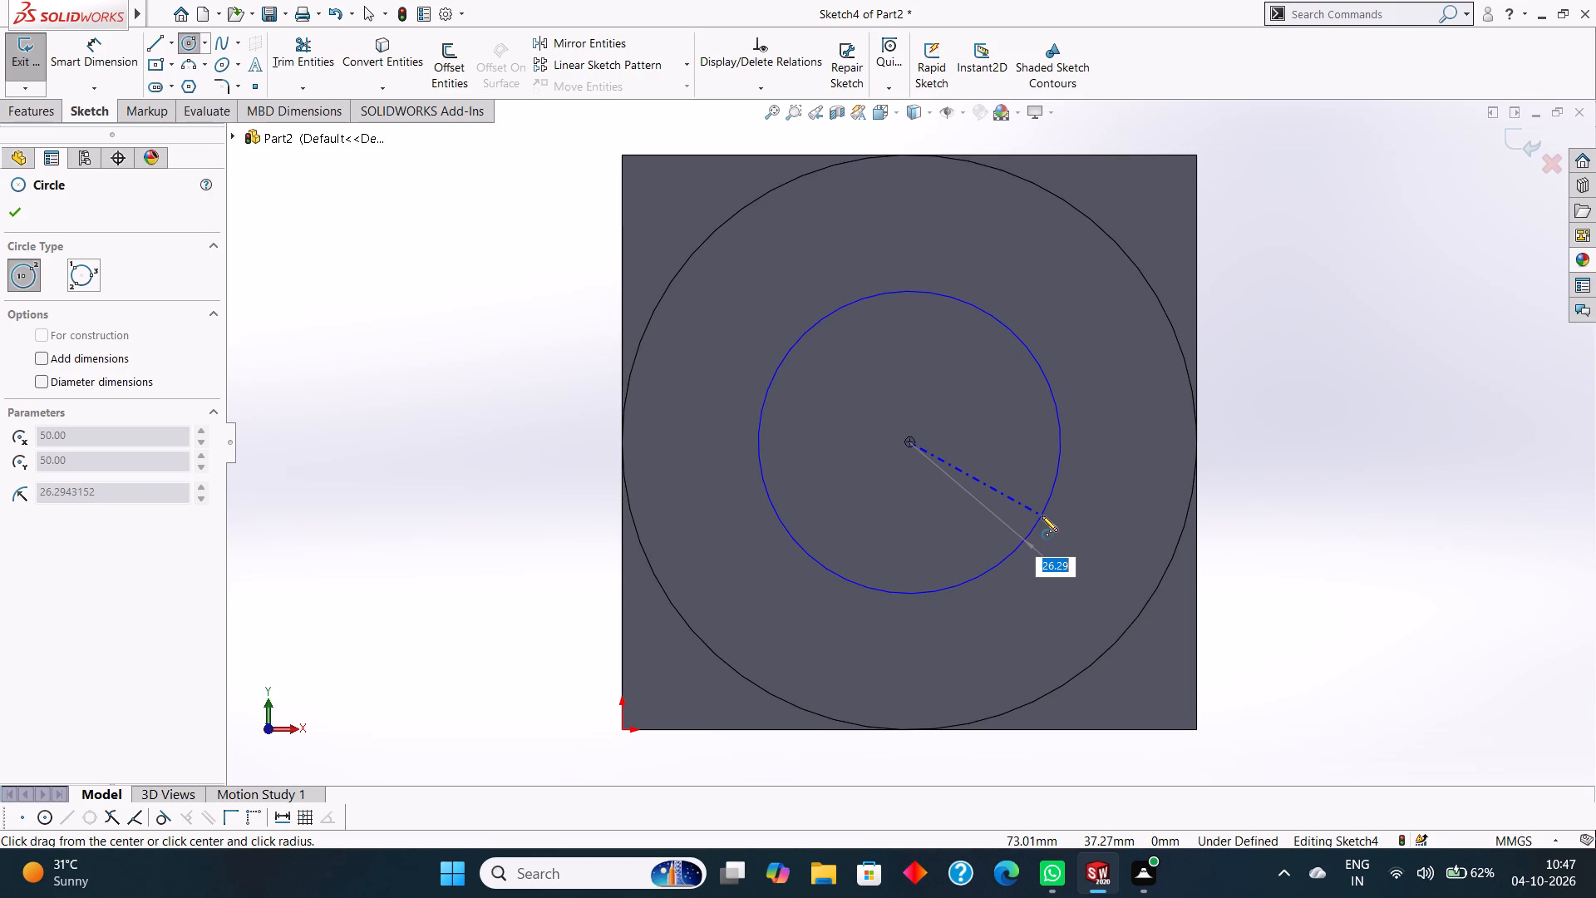
drag(1042, 516, 1042, 516)
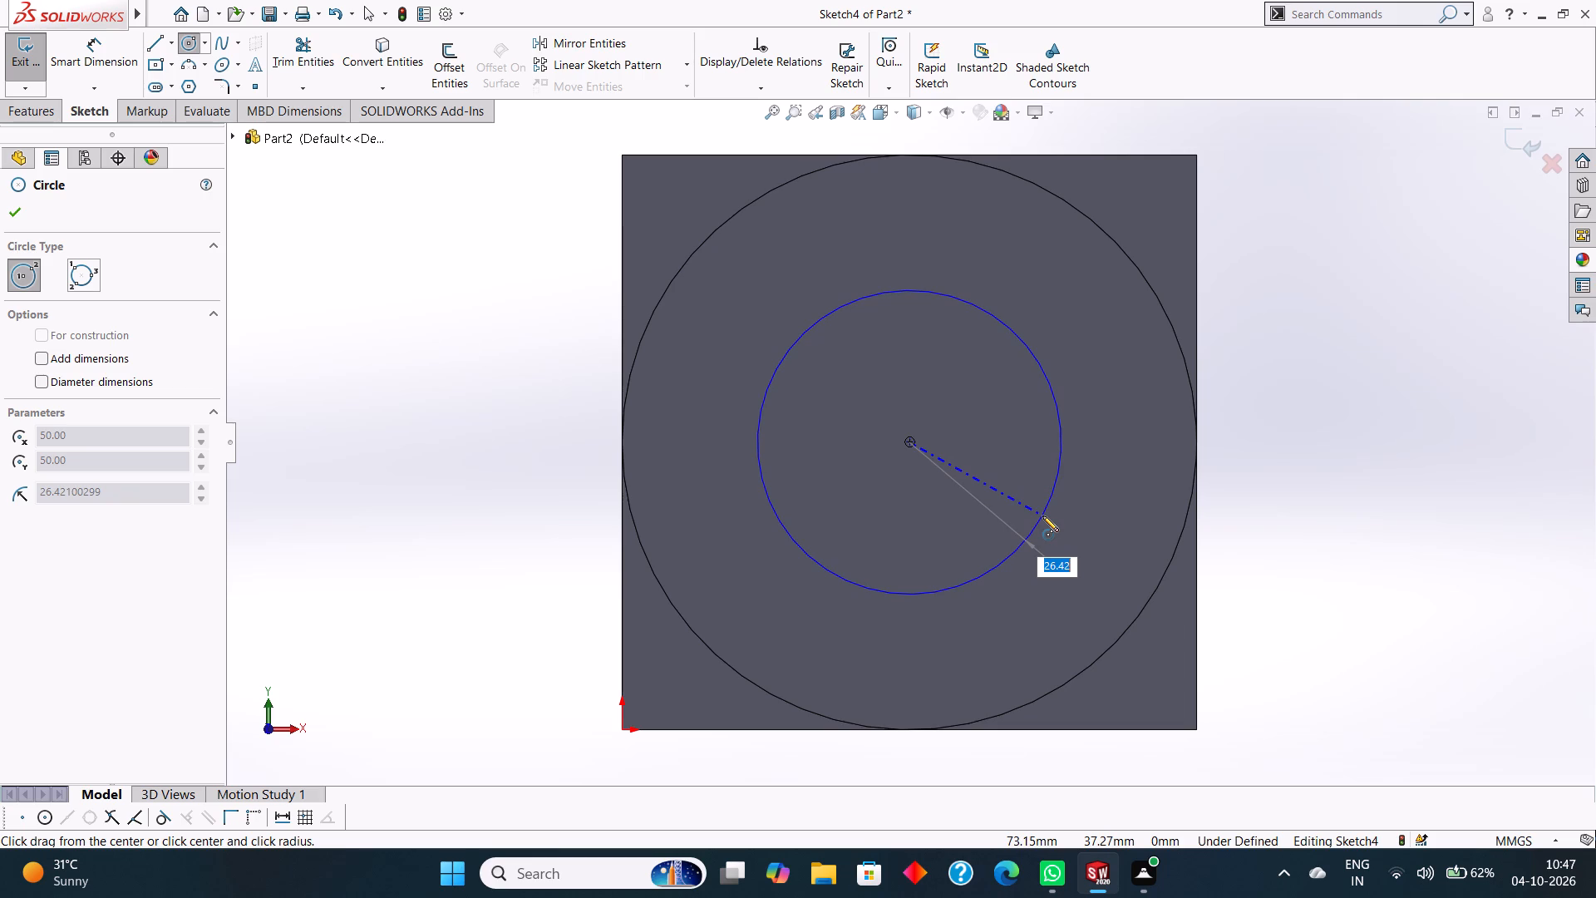
drag(1042, 516, 1053, 521)
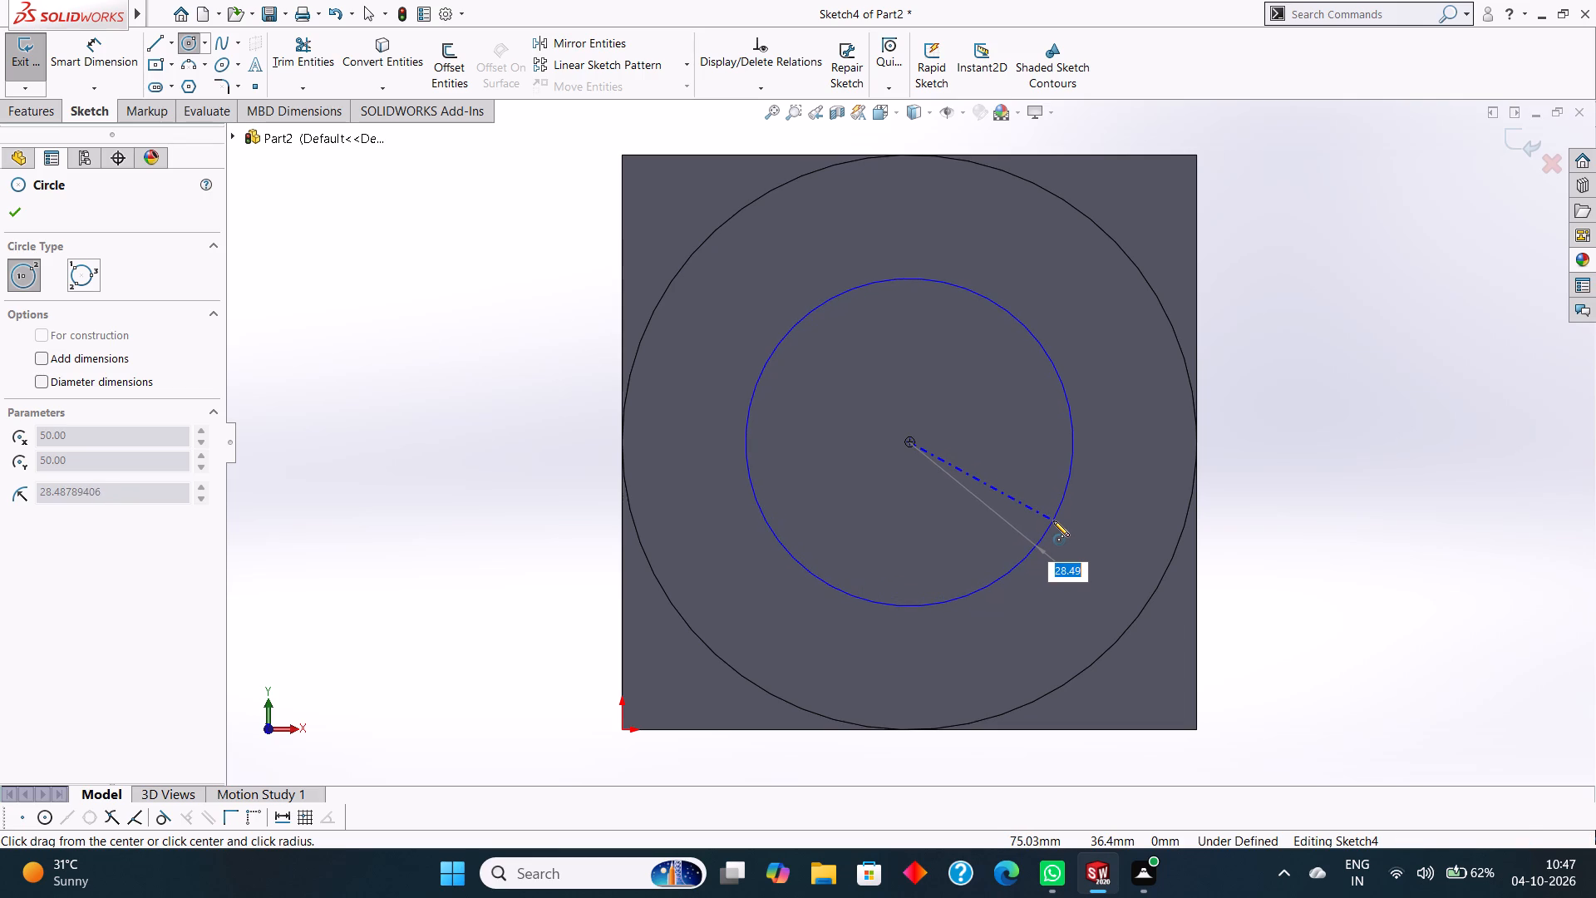
drag(1053, 521, 1057, 523)
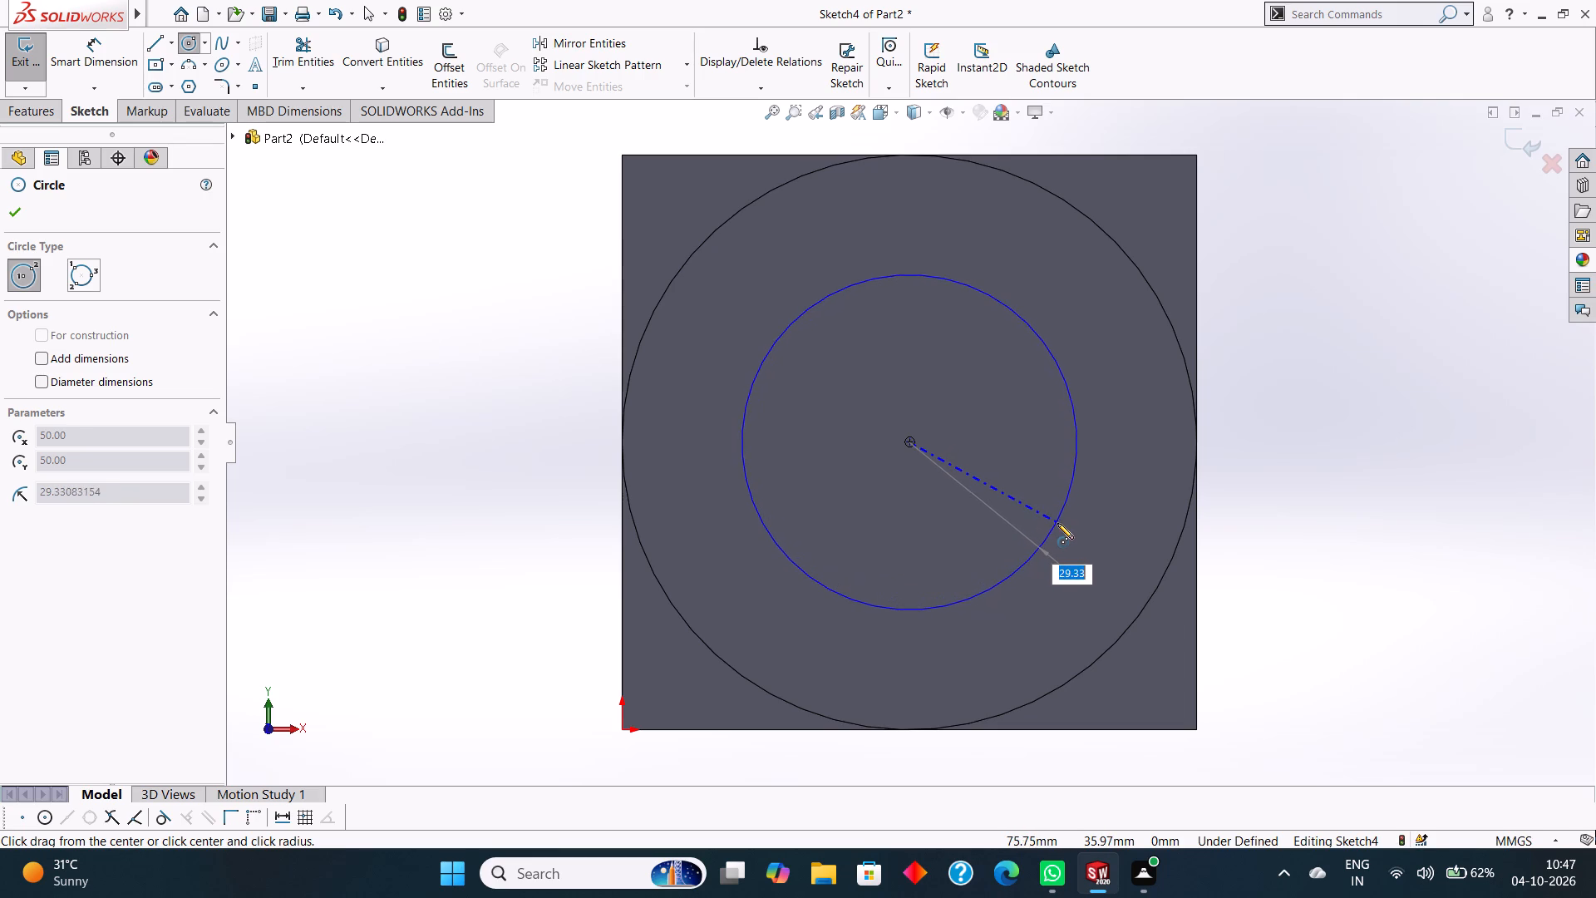
drag(1057, 523, 1064, 530)
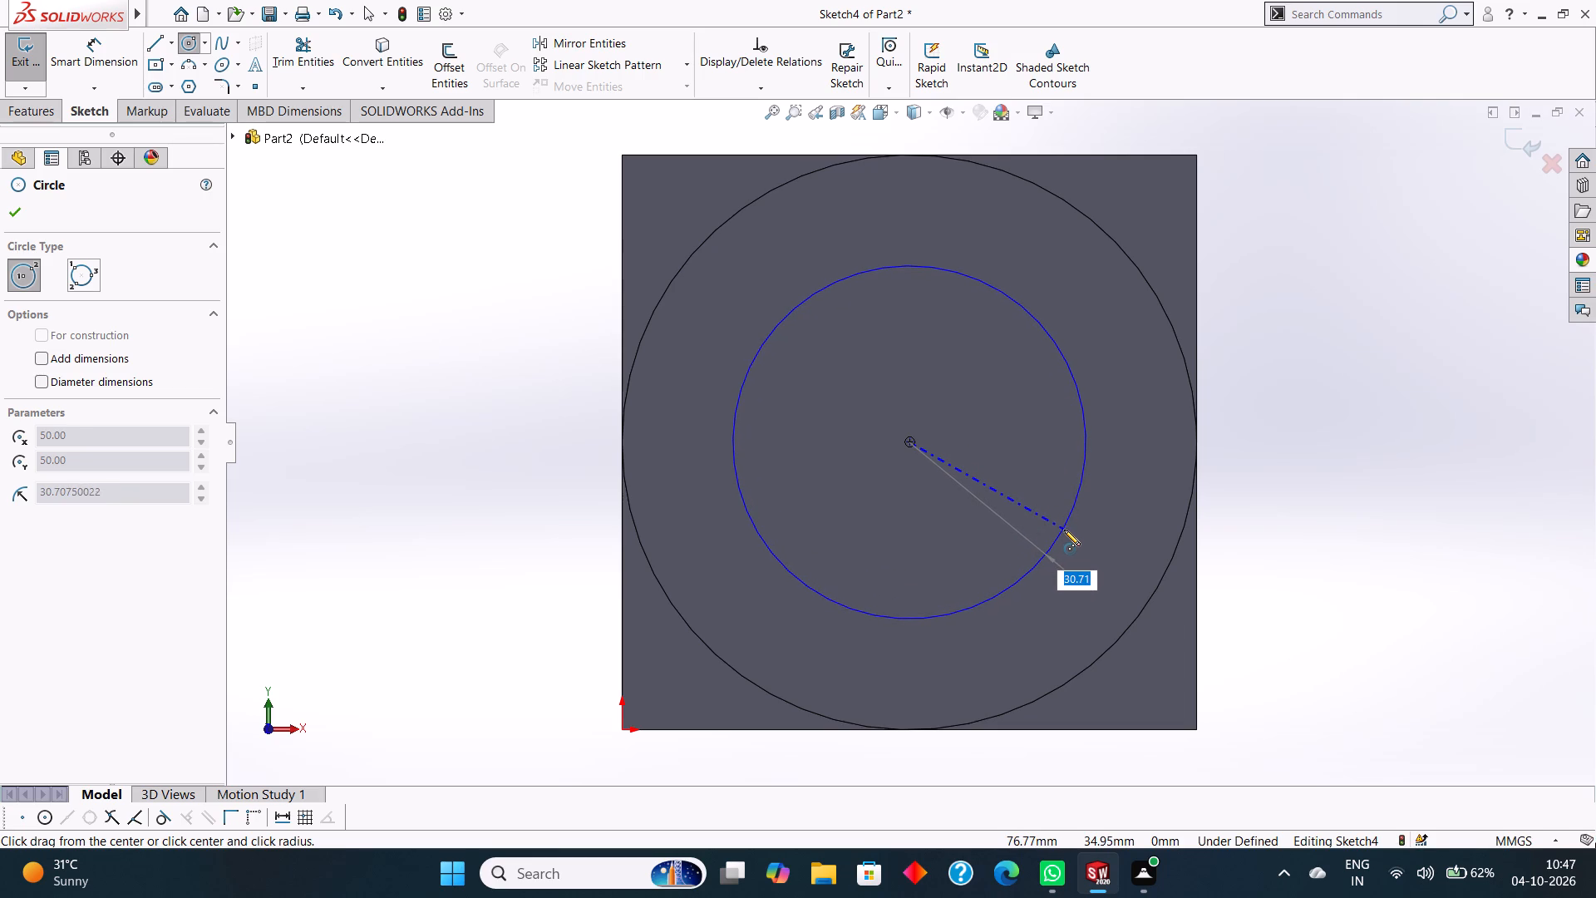
drag(1064, 530, 1071, 534)
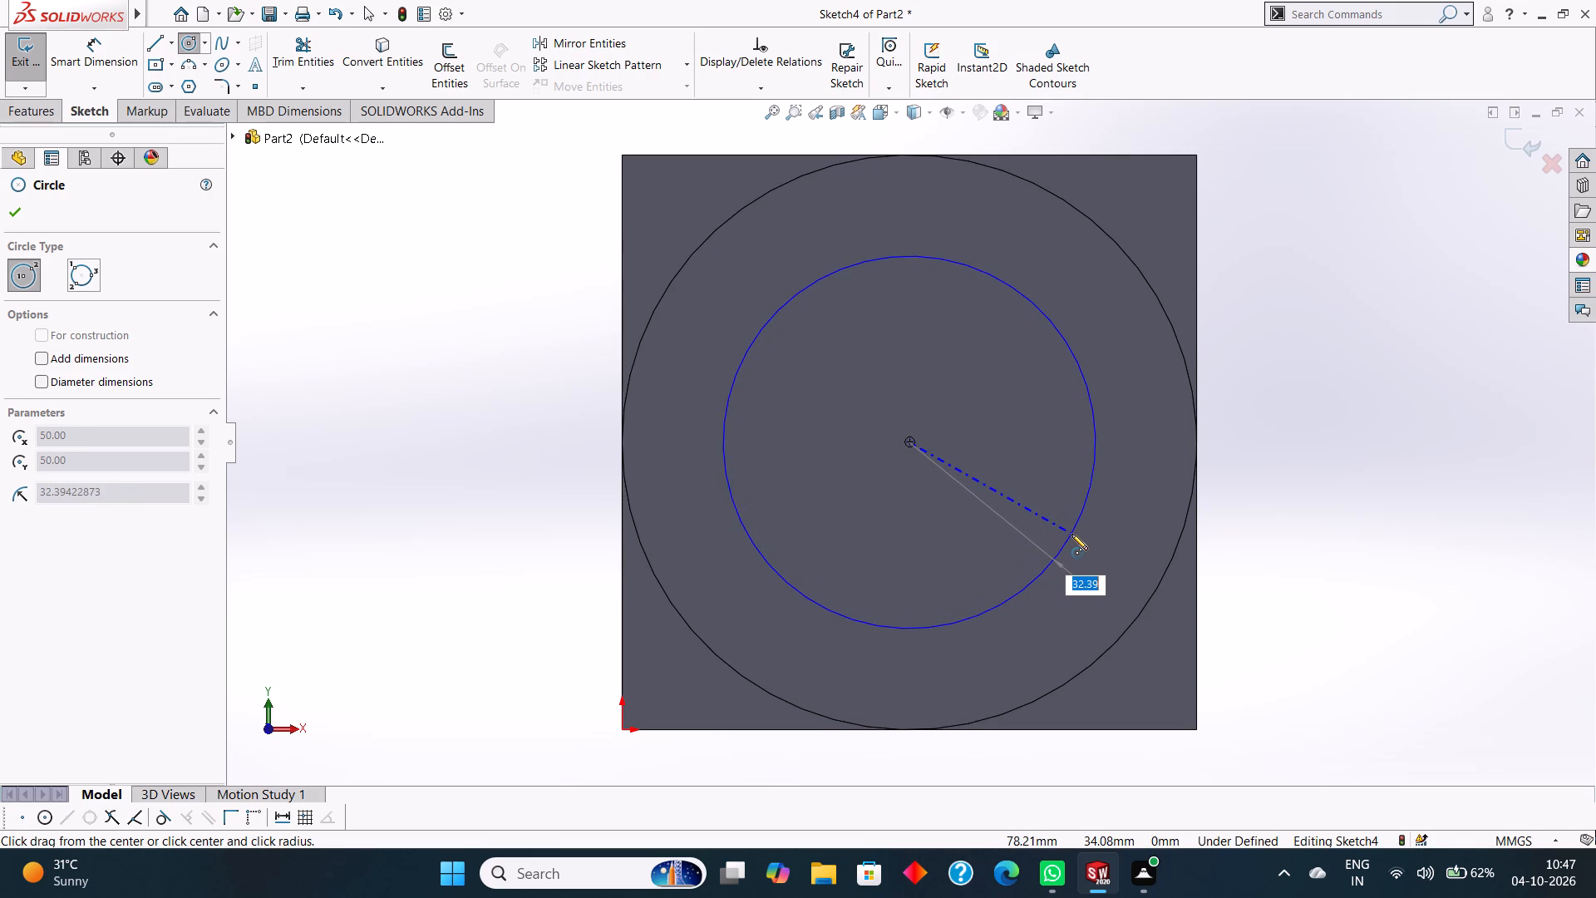
drag(1071, 534, 1081, 541)
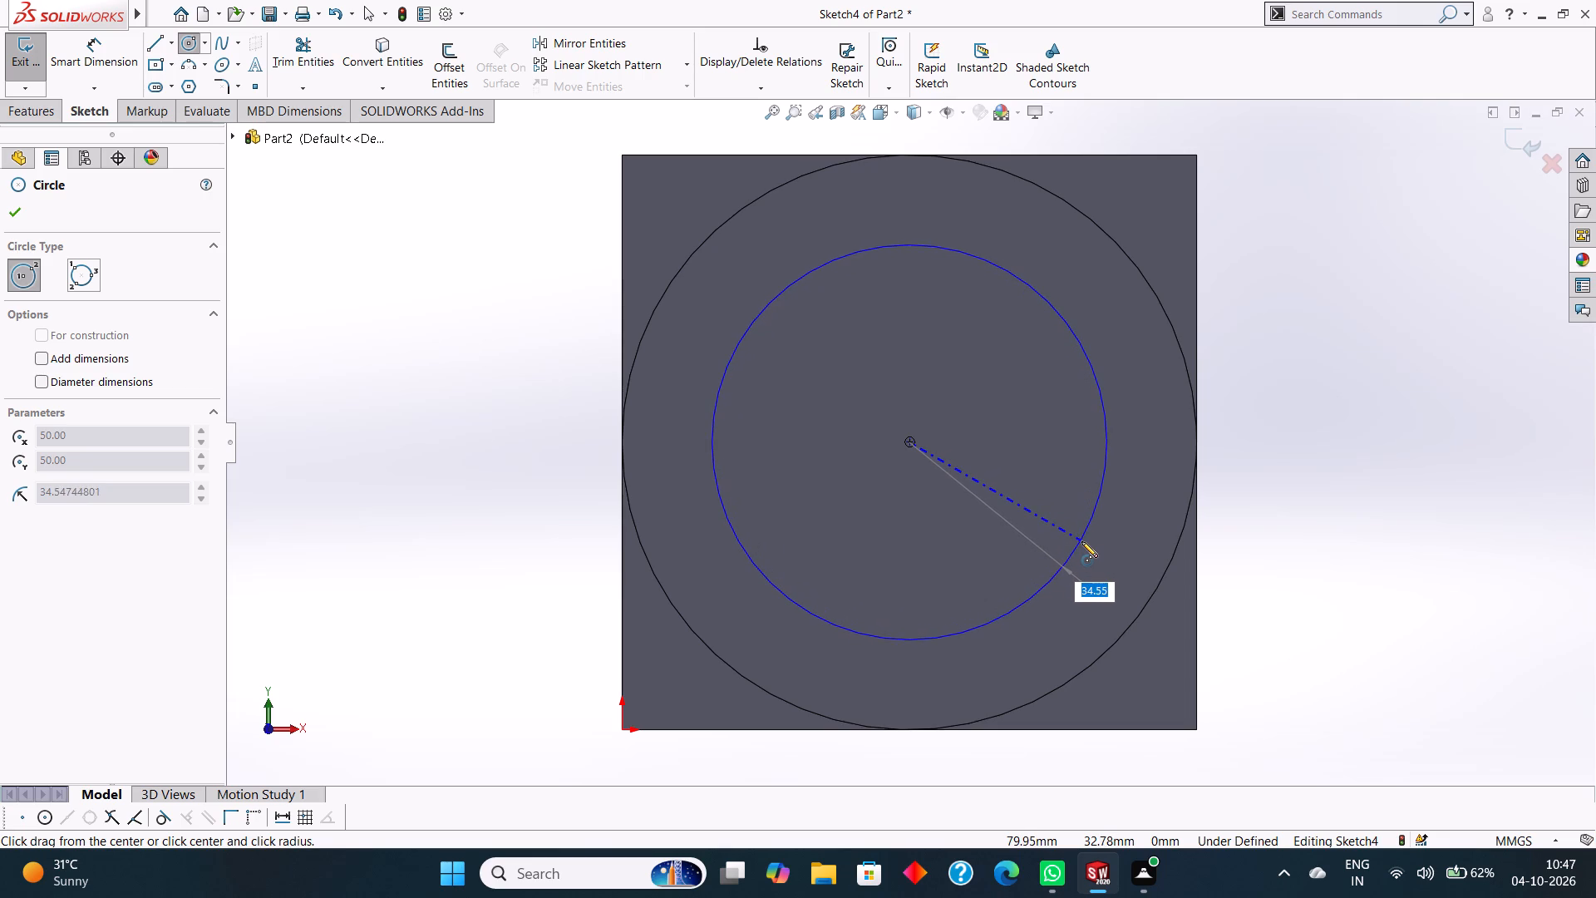
drag(1081, 541, 1098, 549)
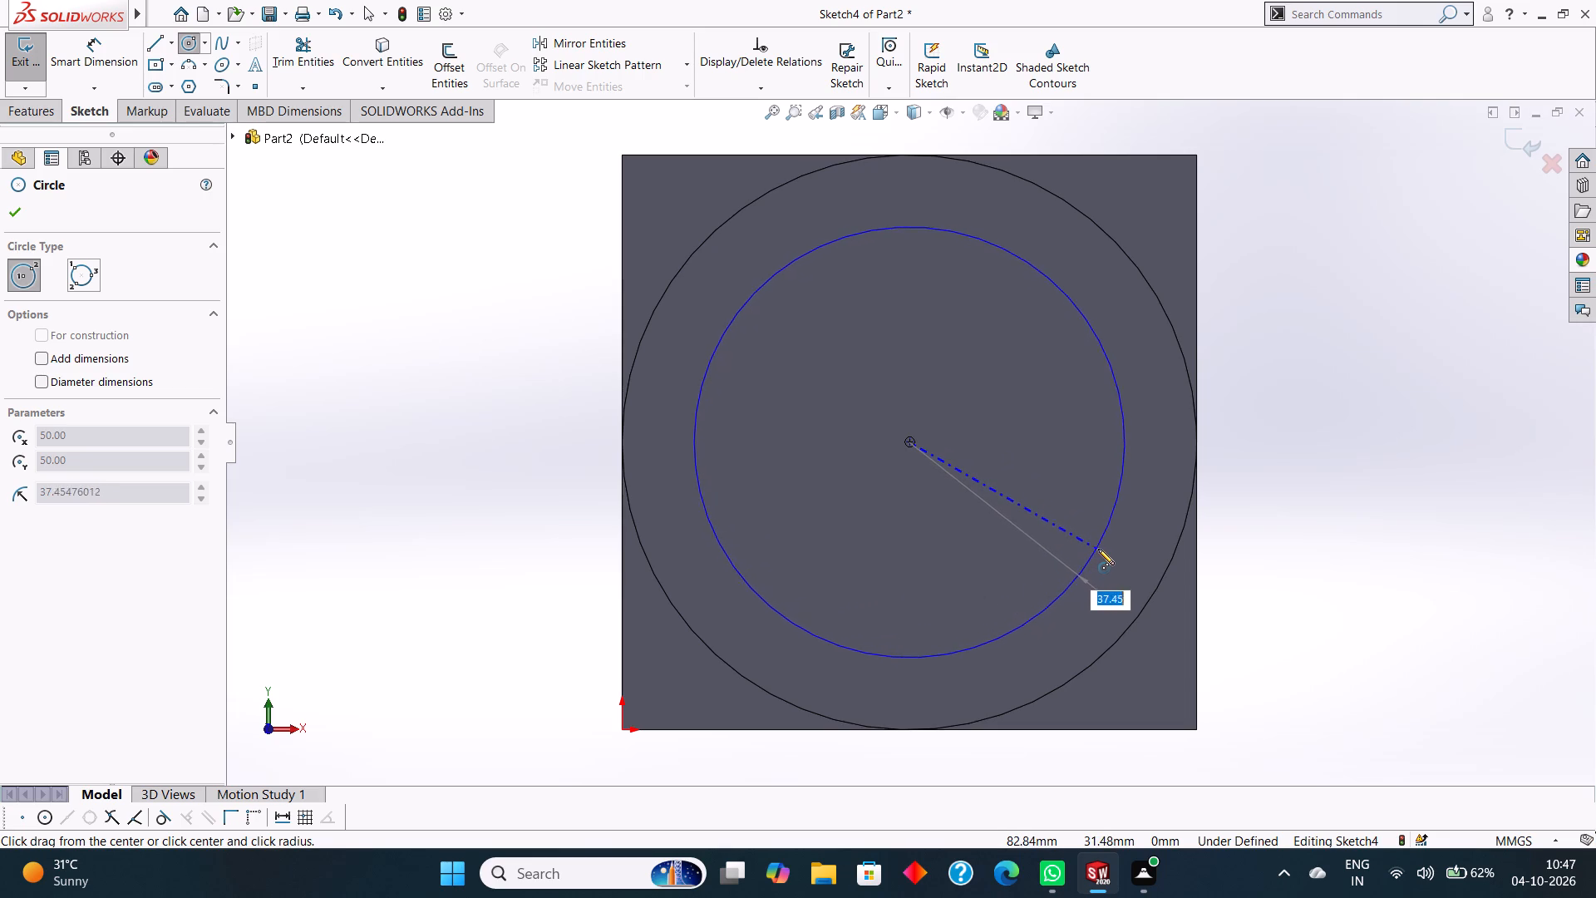
drag(1098, 549, 1101, 549)
click(8, 202)
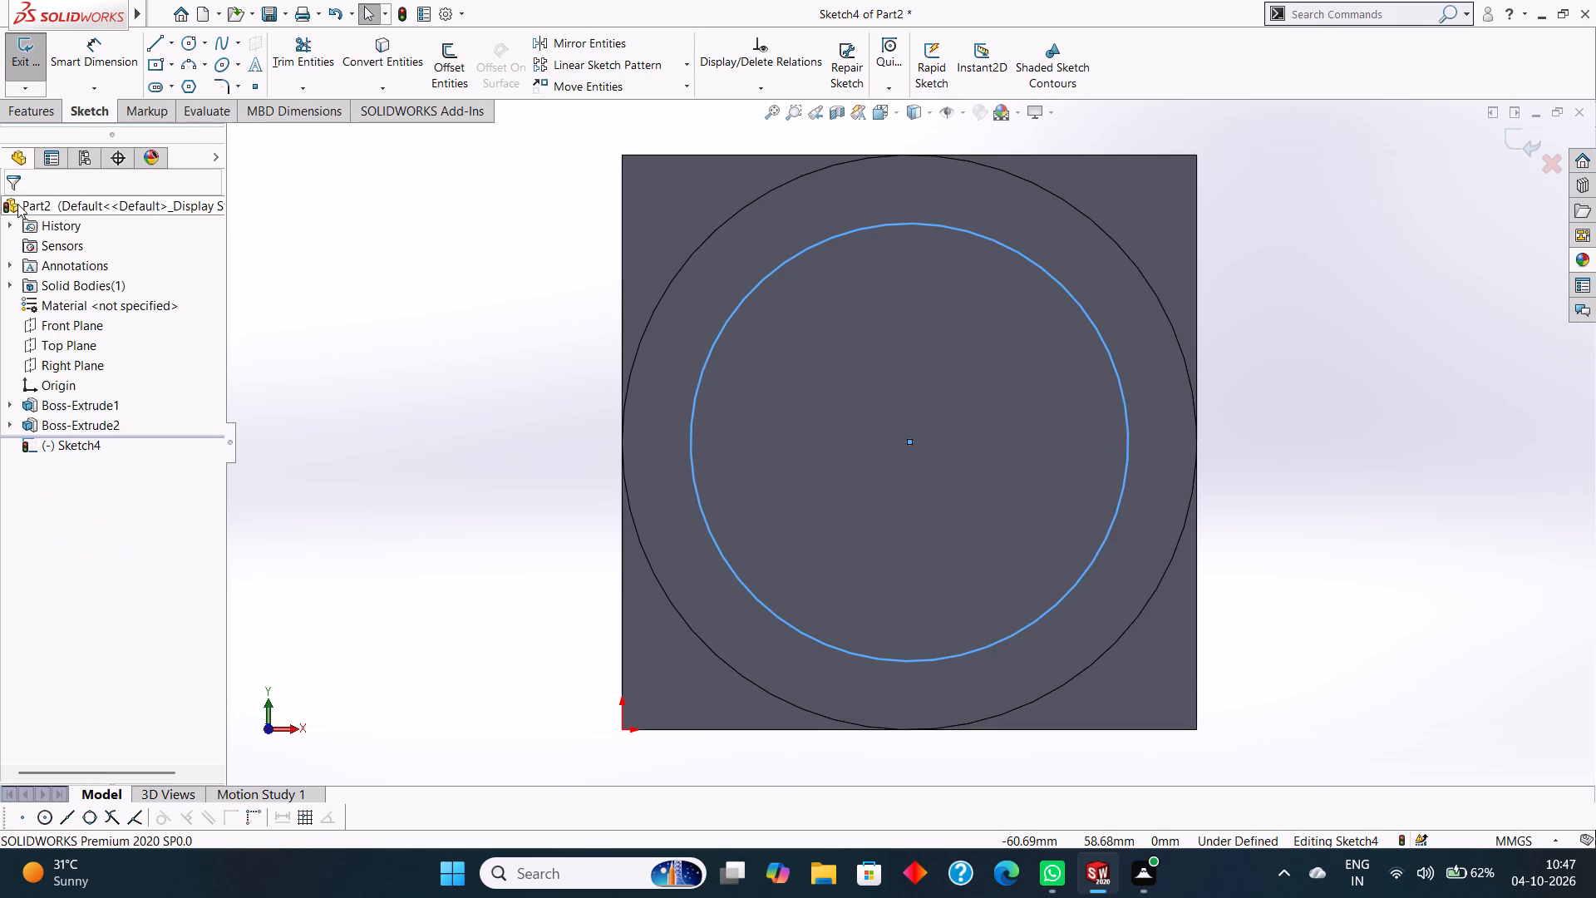
Dimension the new circle's diameter as 83 mm, placing the dimension beyond the block's right edge.
drag(72, 55, 87, 55)
click(990, 236)
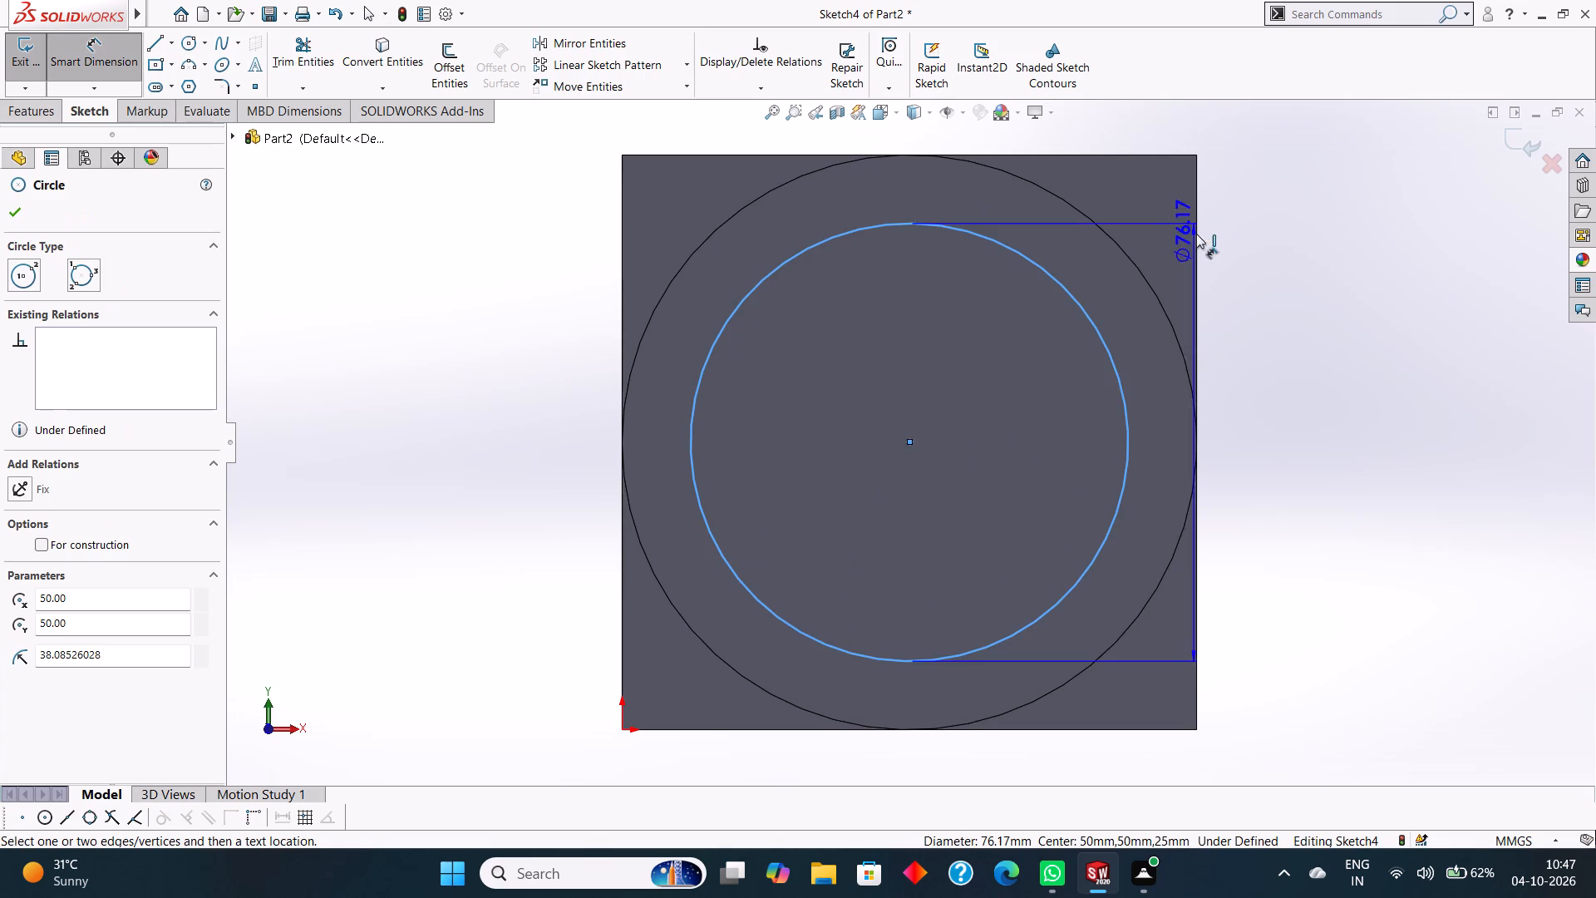
click(1305, 225)
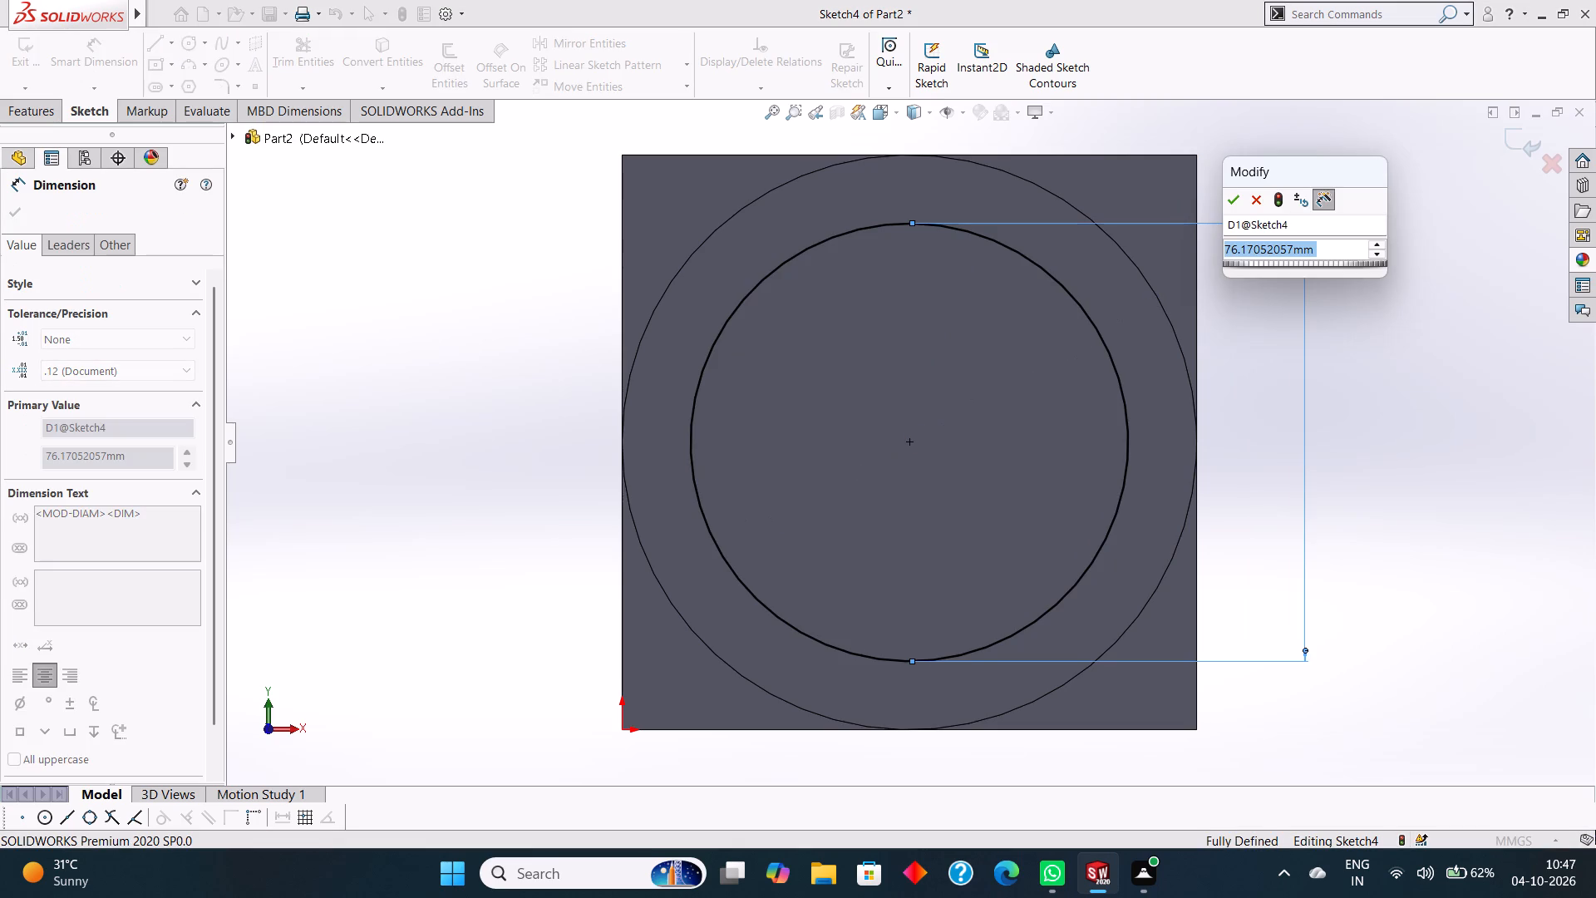
text(83)
key(Return)
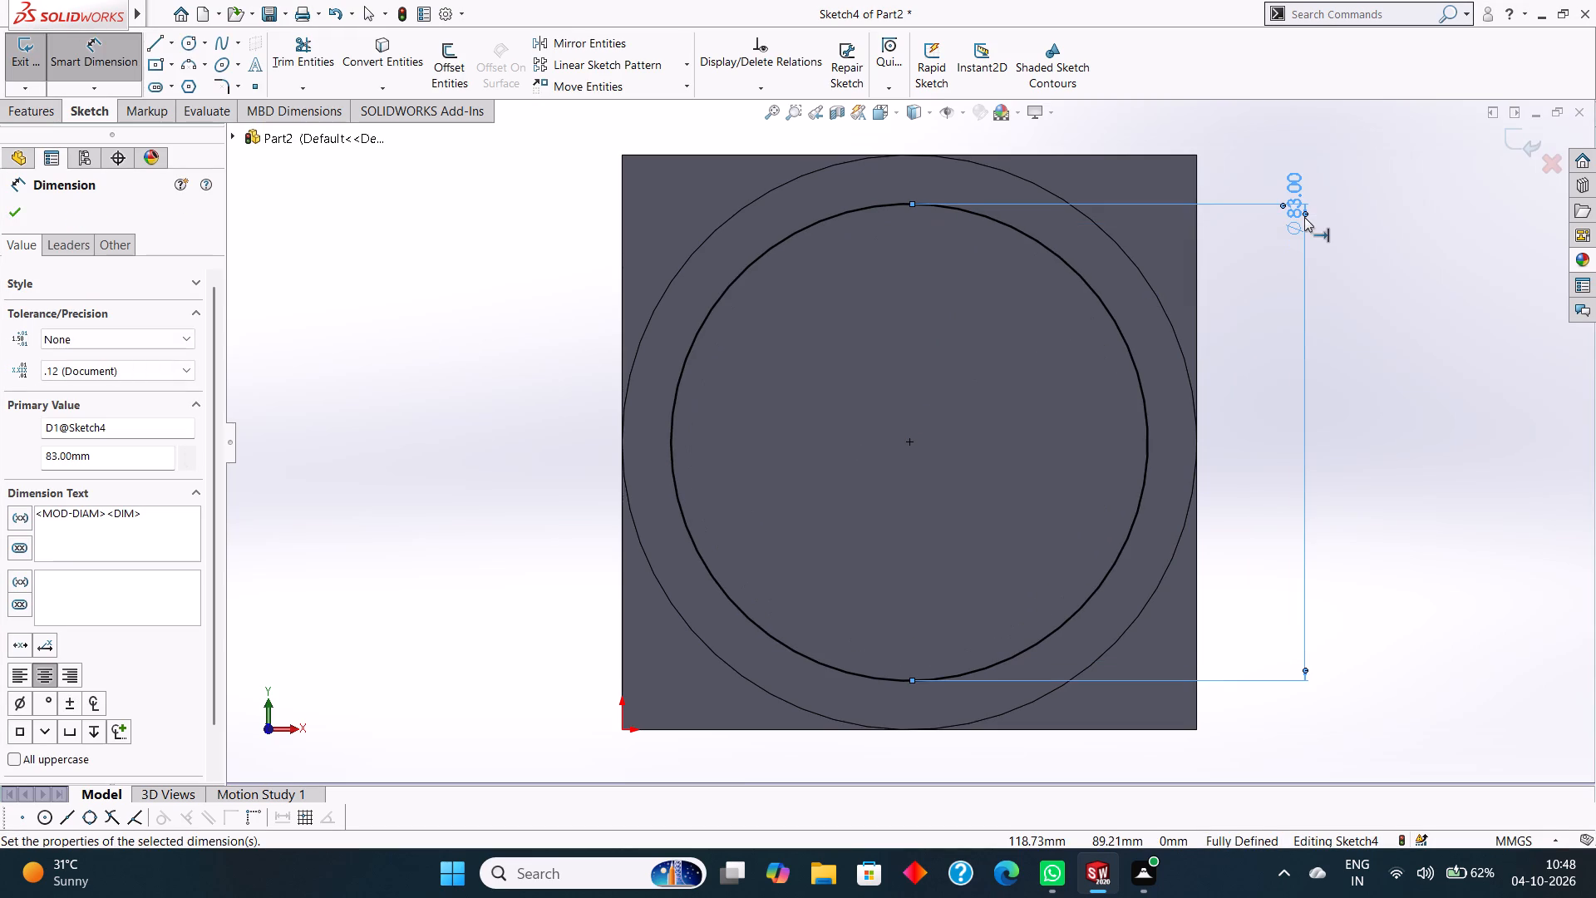
click(23, 215)
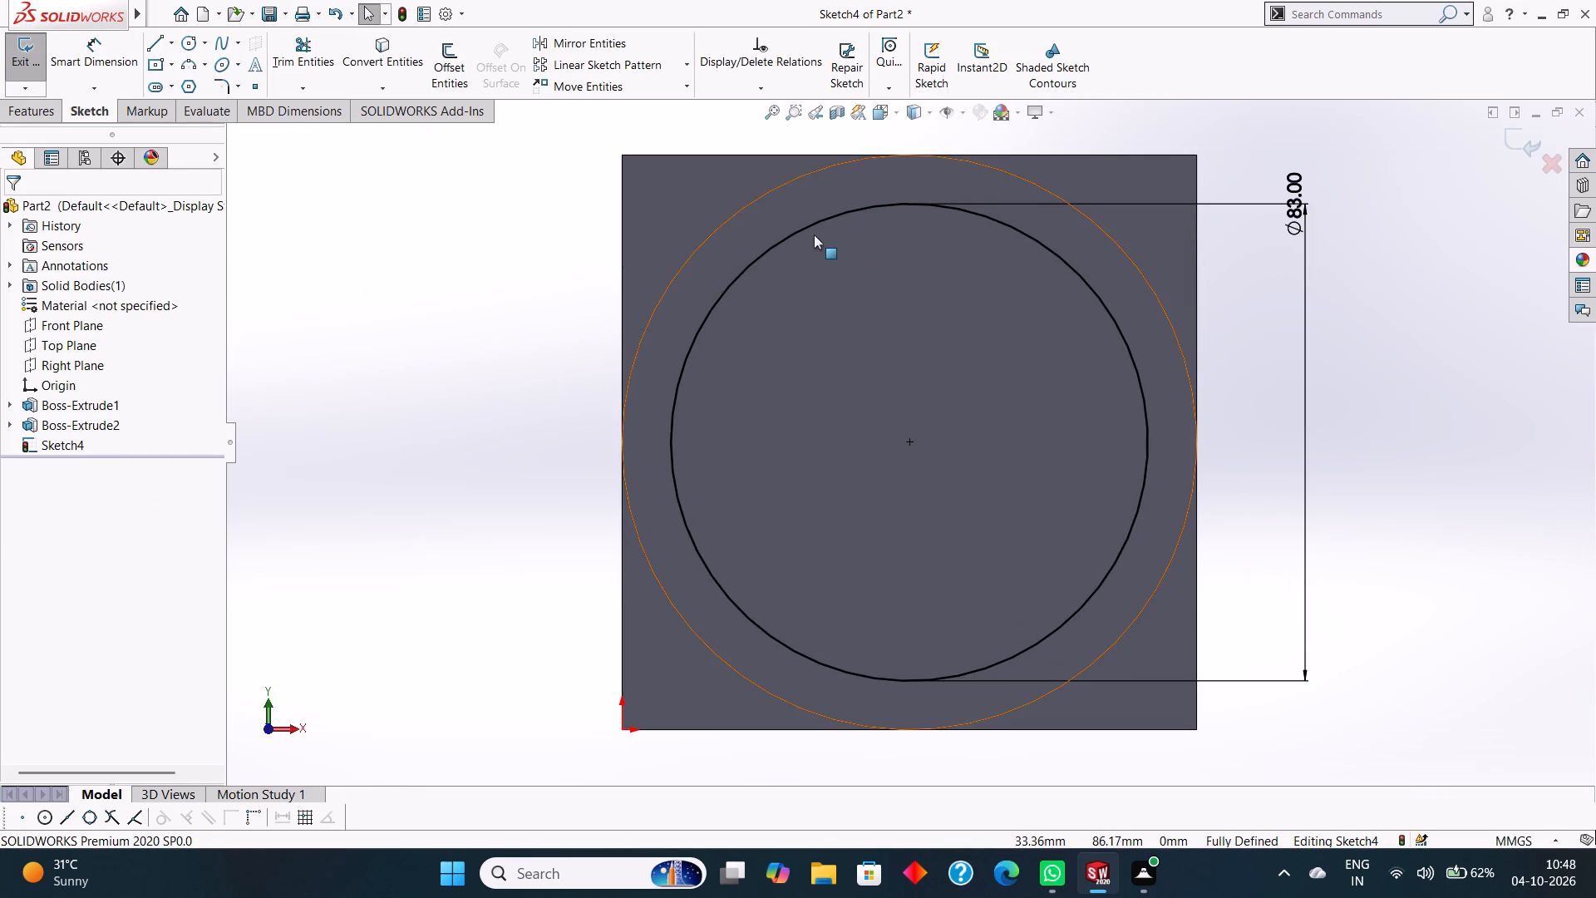
Convert the 83 mm circle to construction geometry.
drag(810, 230, 811, 238)
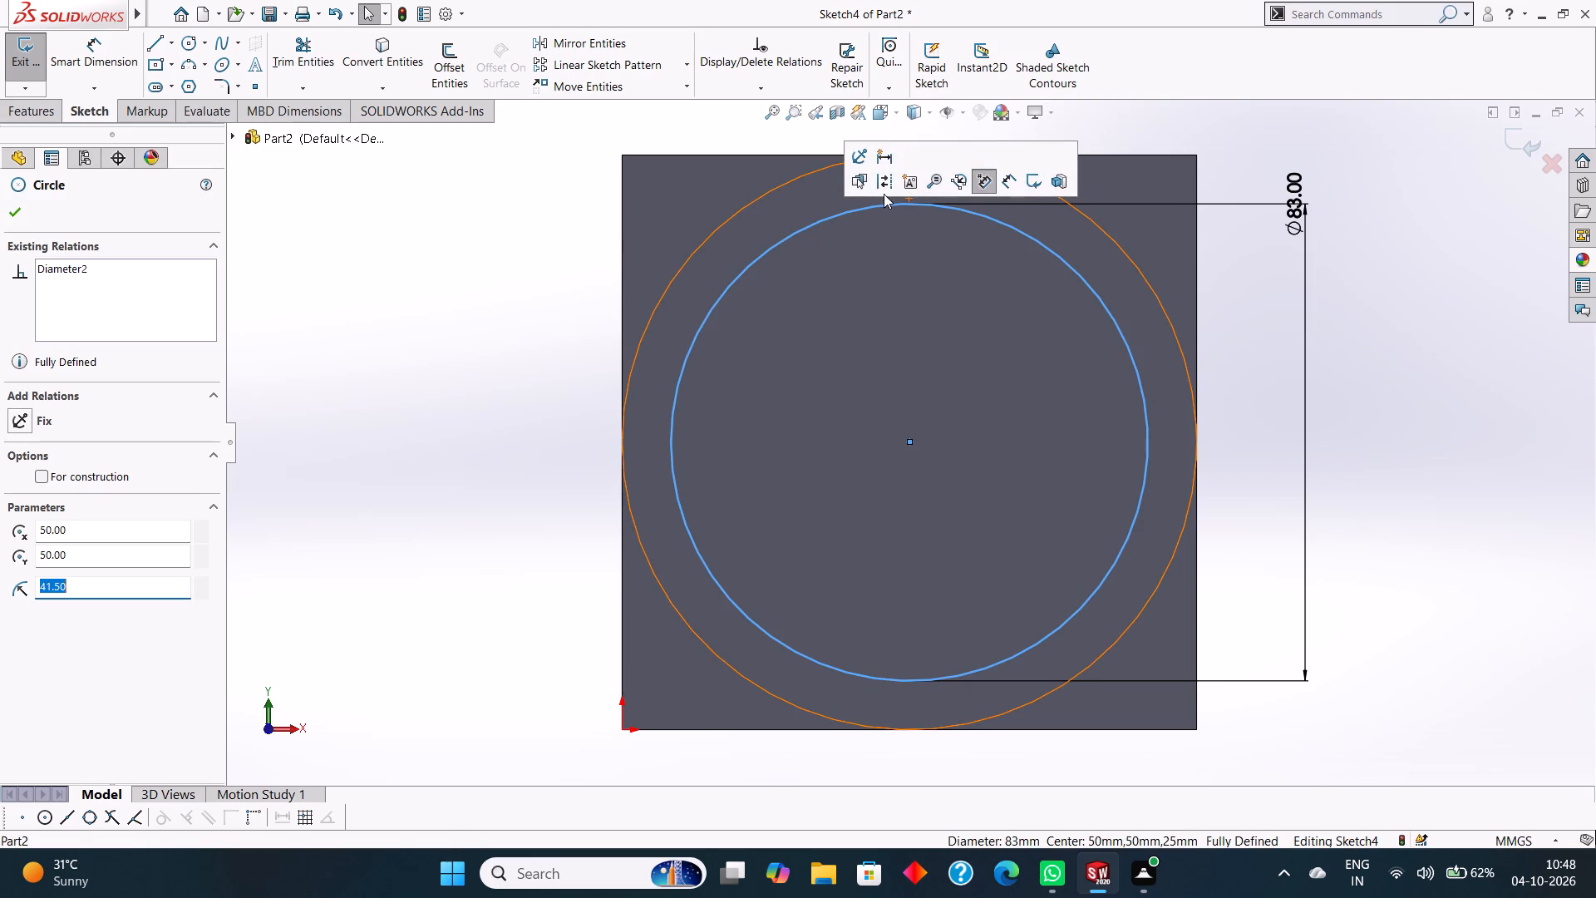
click(884, 185)
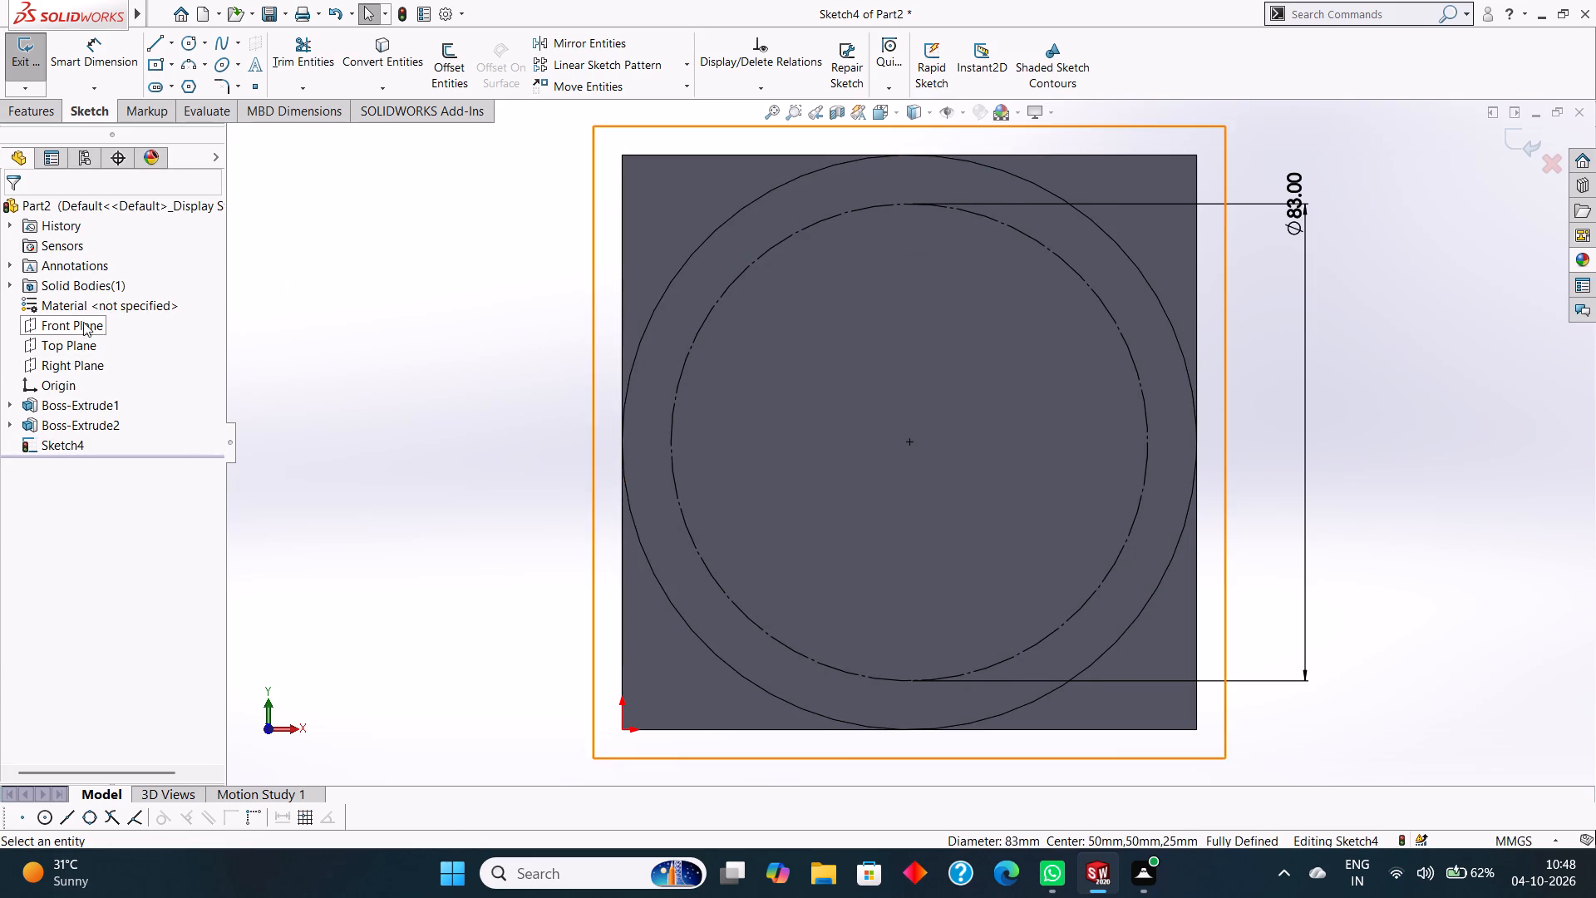
Draw a vertical centerline 41.5 mm long from the circle's centre up to the top of the construction circle.
click(151, 42)
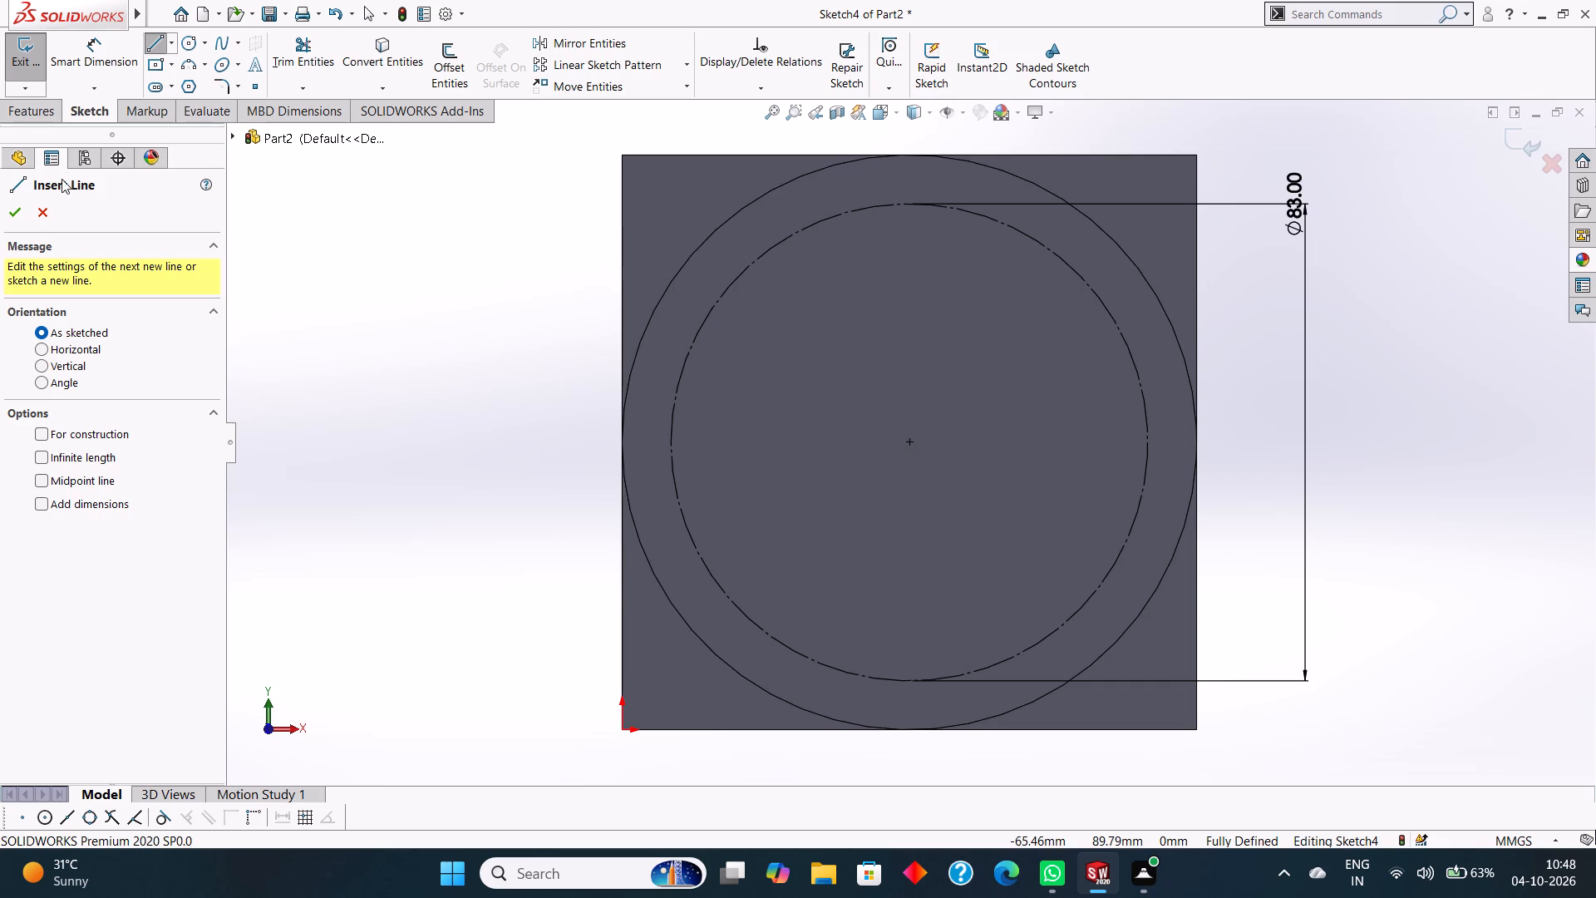
click(48, 207)
click(170, 44)
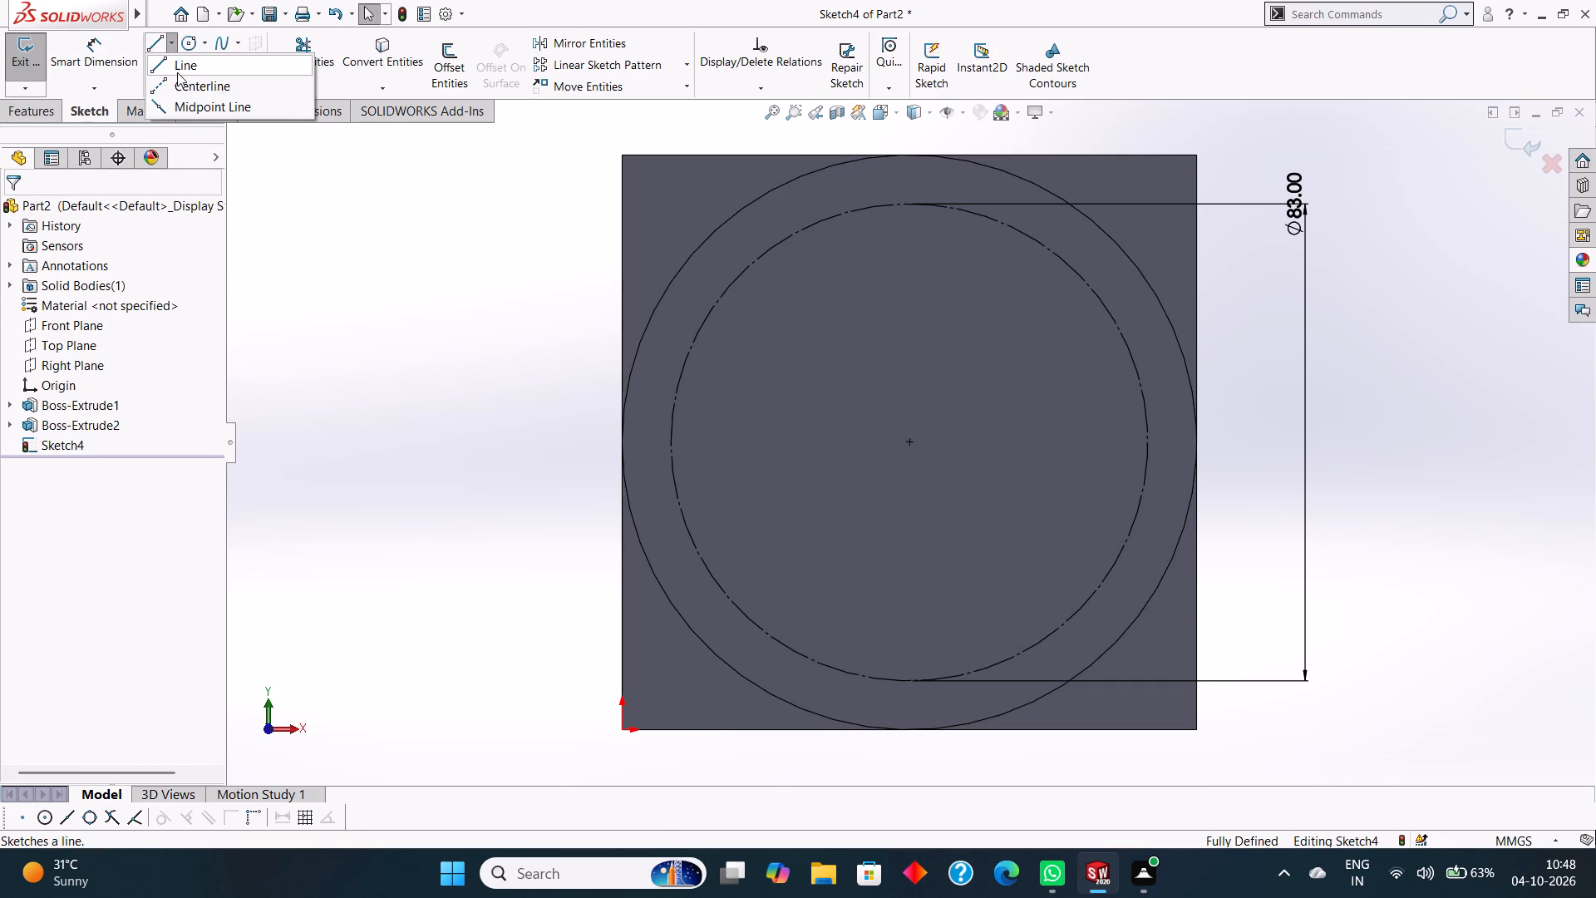
click(180, 86)
click(911, 442)
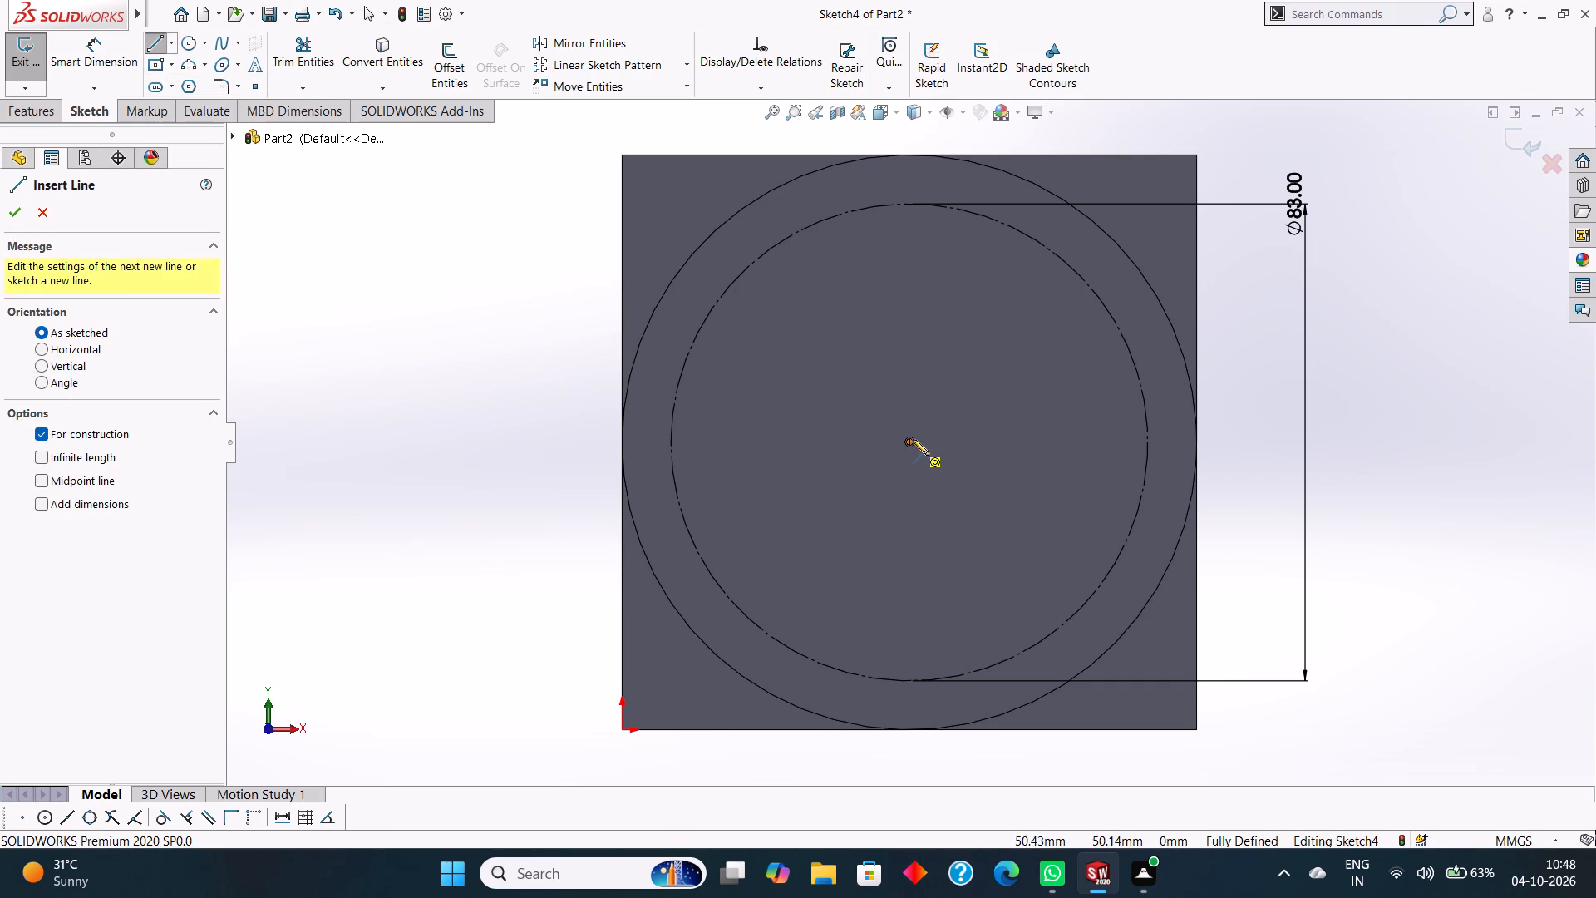
click(911, 204)
key(Escape)
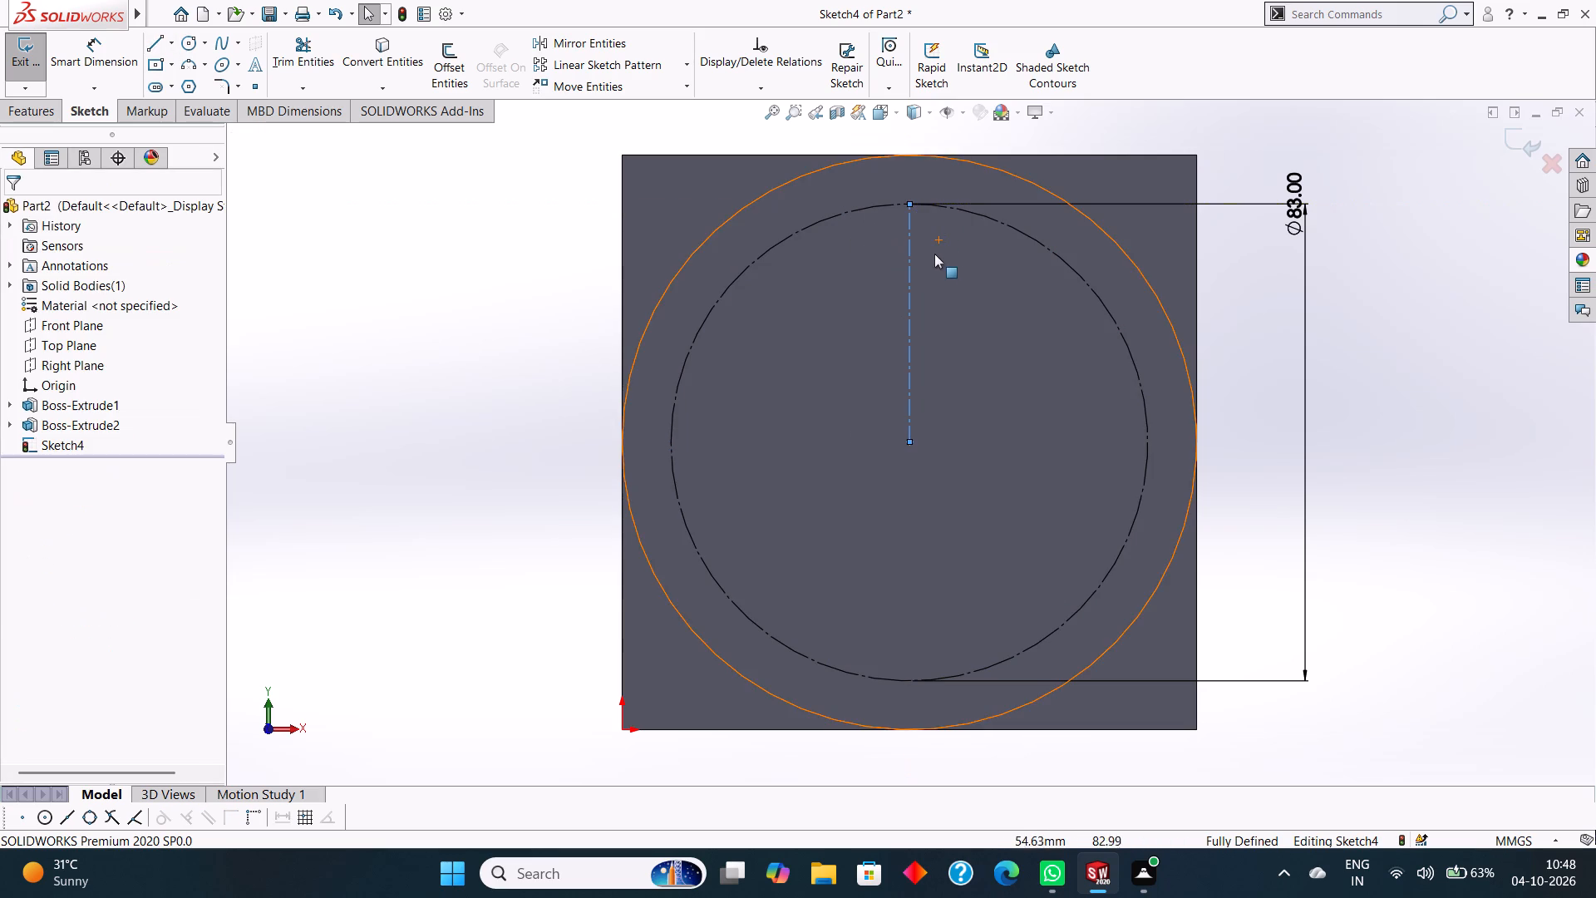
Draw a vertical centerline 41.5 mm long from the circle's centre down to the bottom of the construction circle.
click(168, 46)
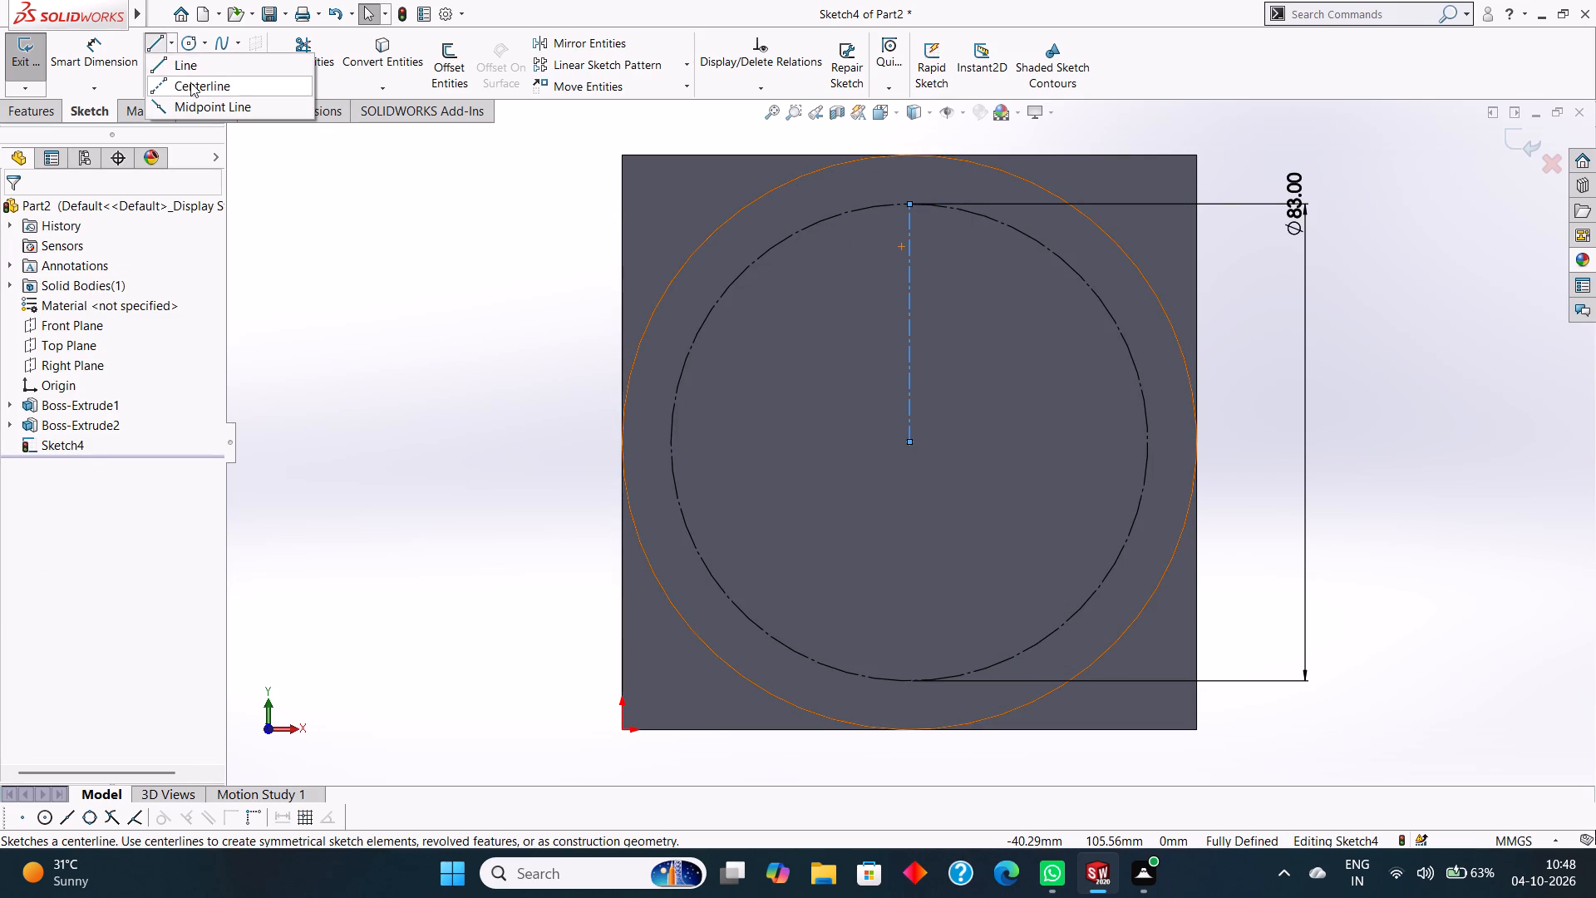
click(190, 88)
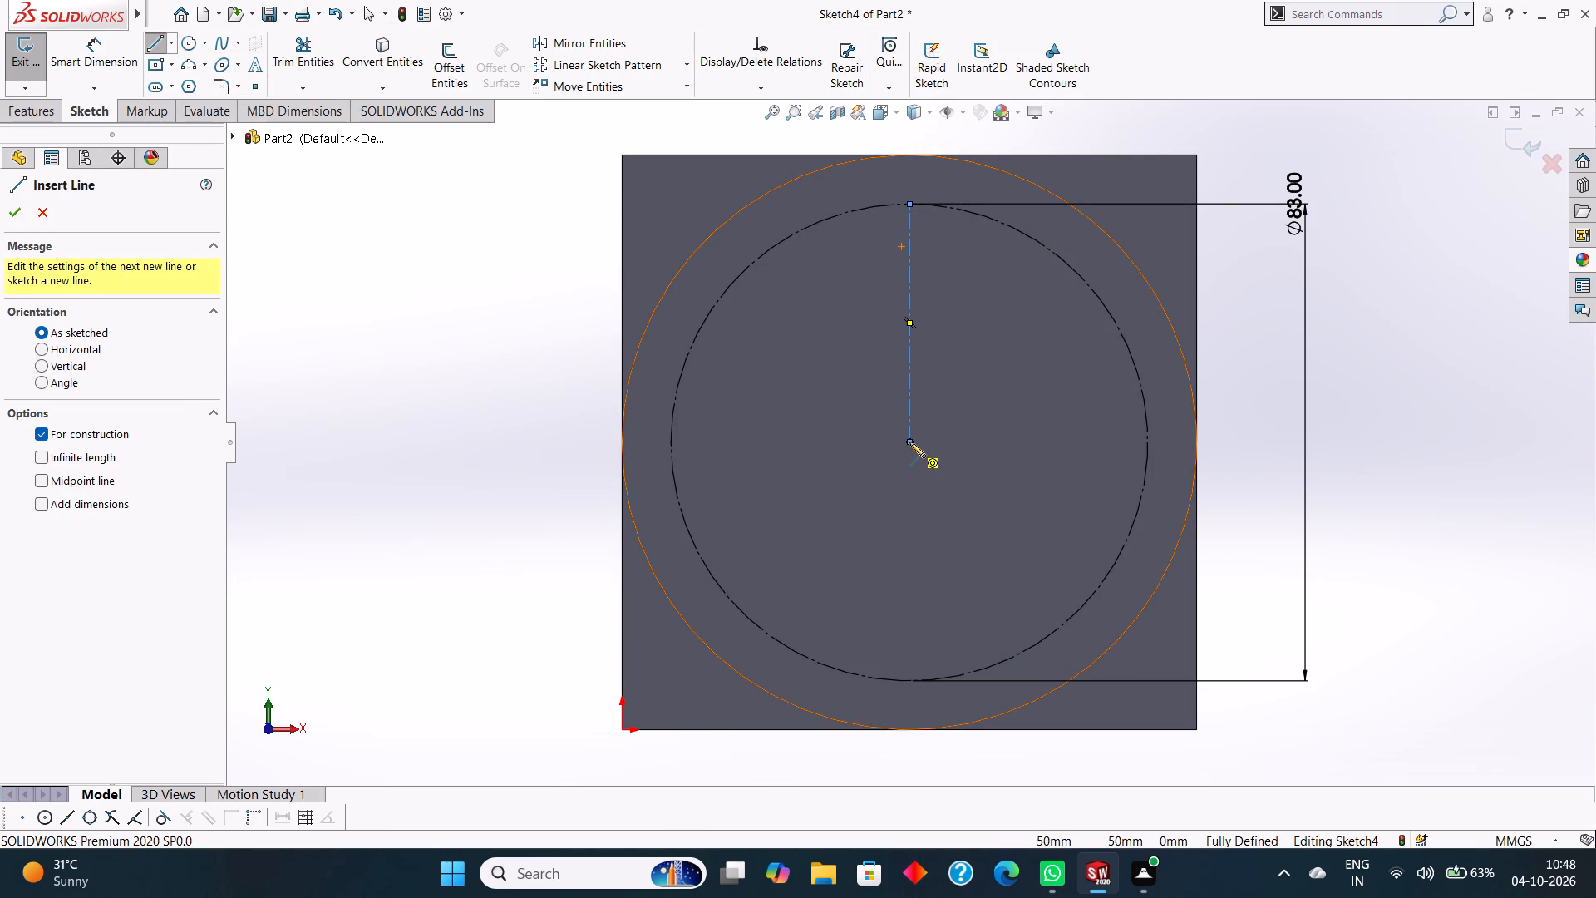
click(909, 442)
click(911, 679)
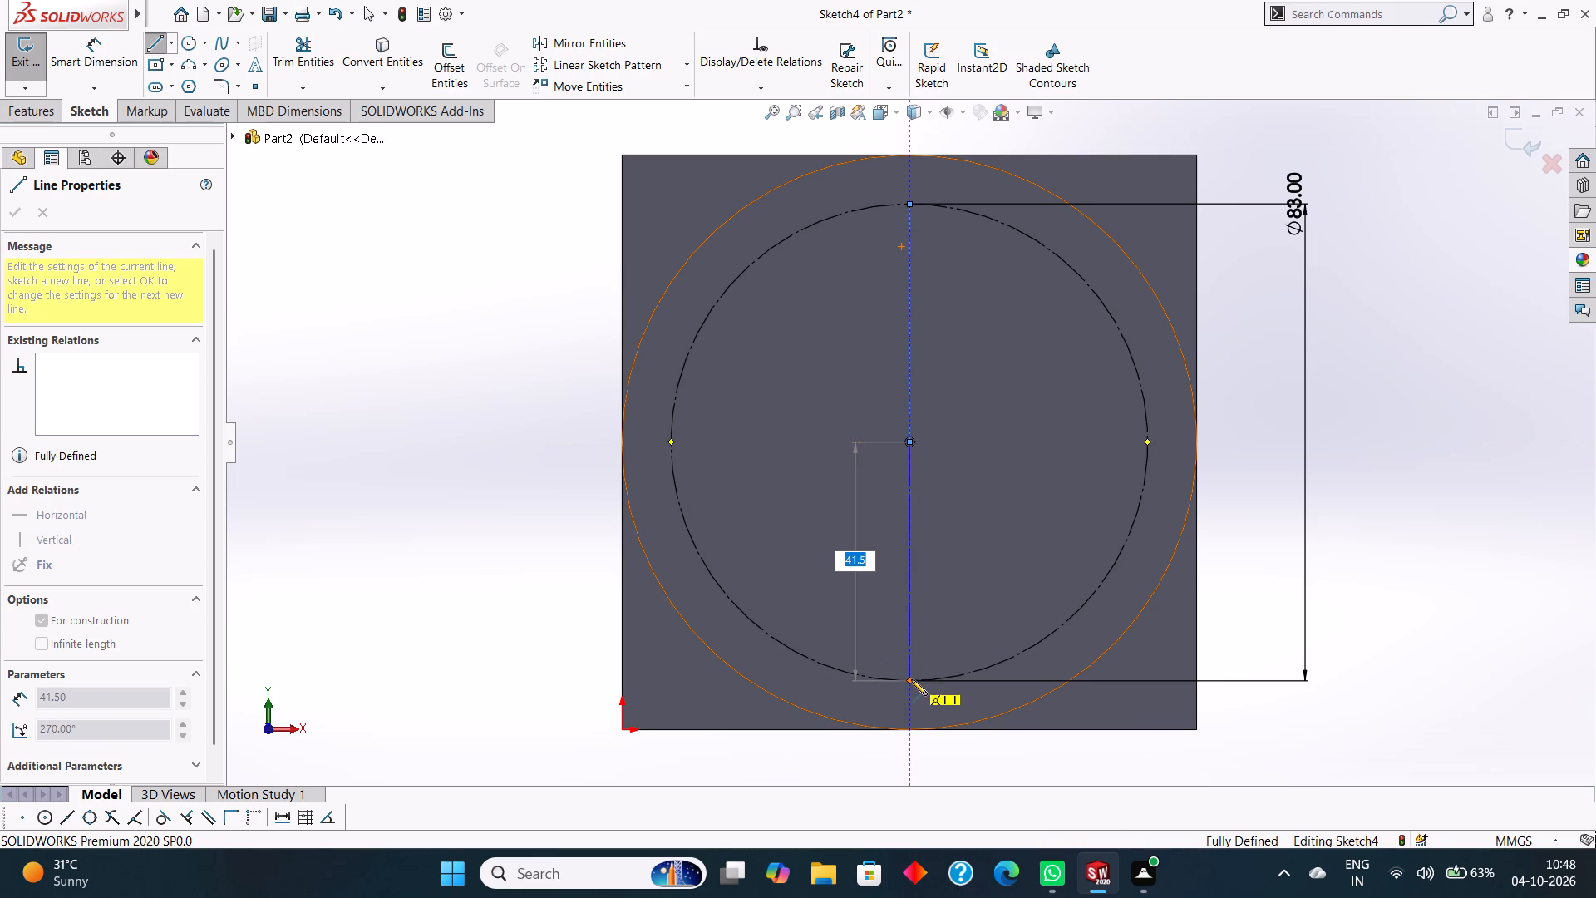
key(Escape)
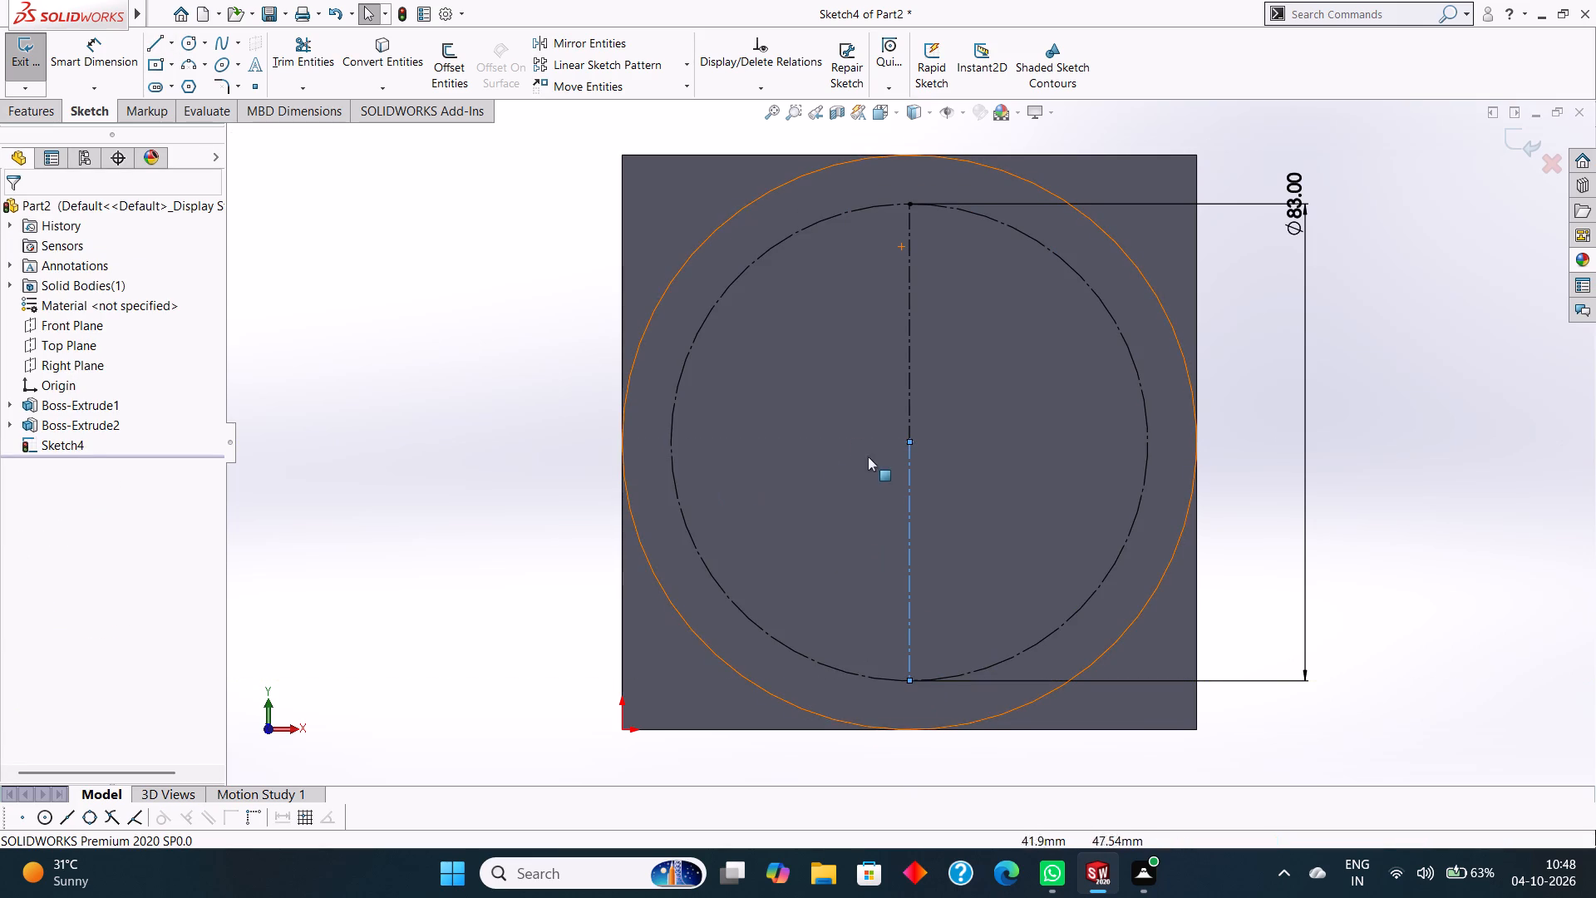
Draw a horizontal centerline 41.5 mm long from the circle's centre to the right side of the construction circle.
click(177, 47)
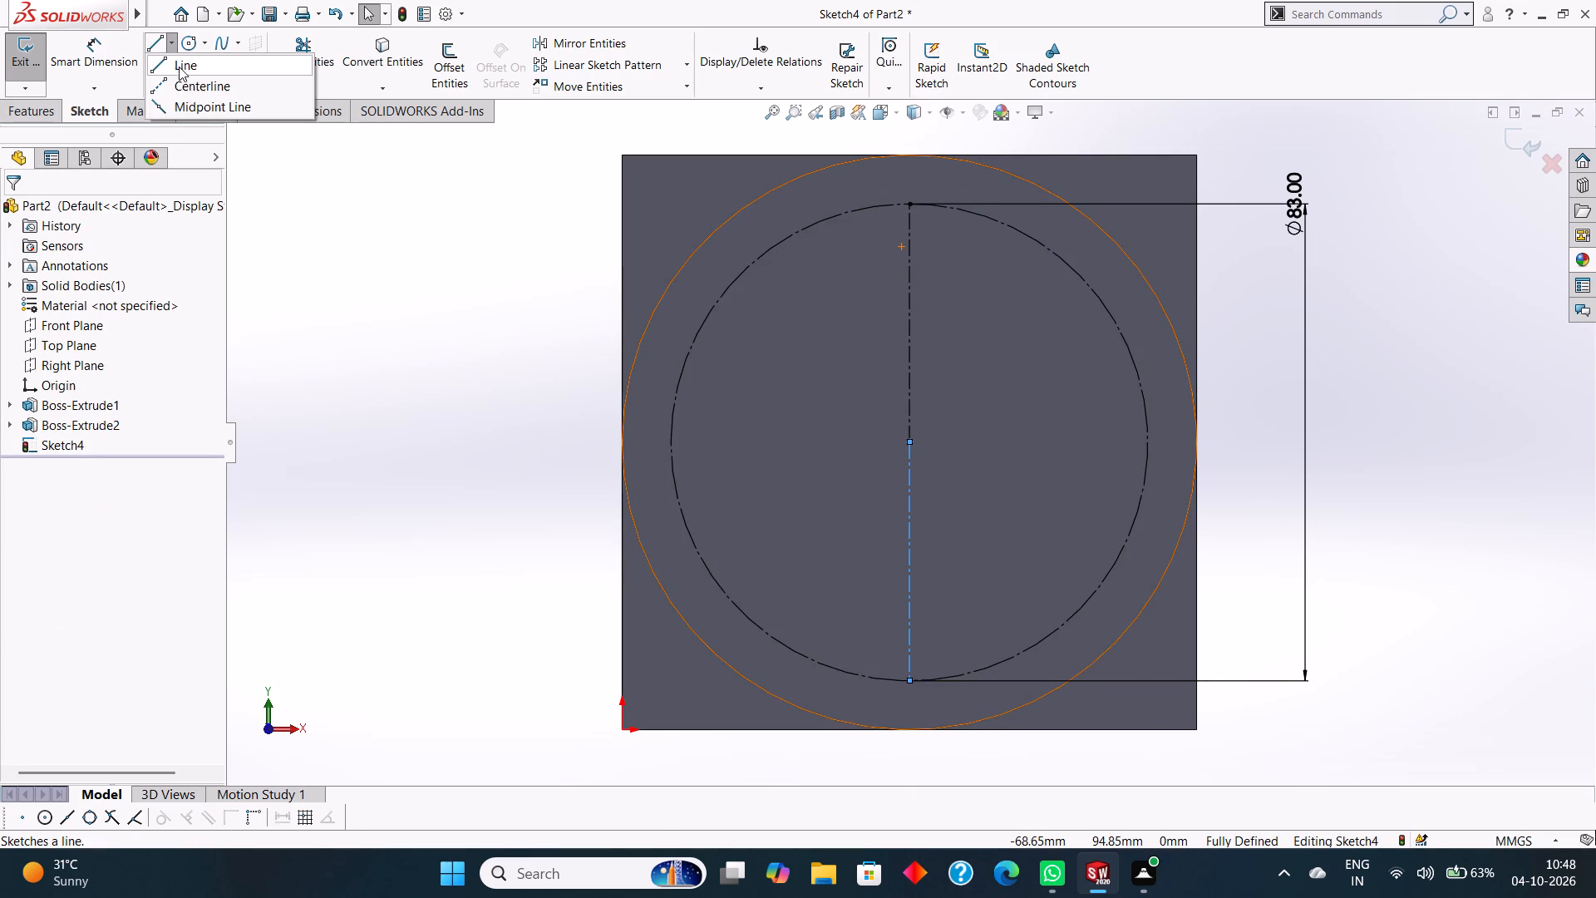
click(181, 84)
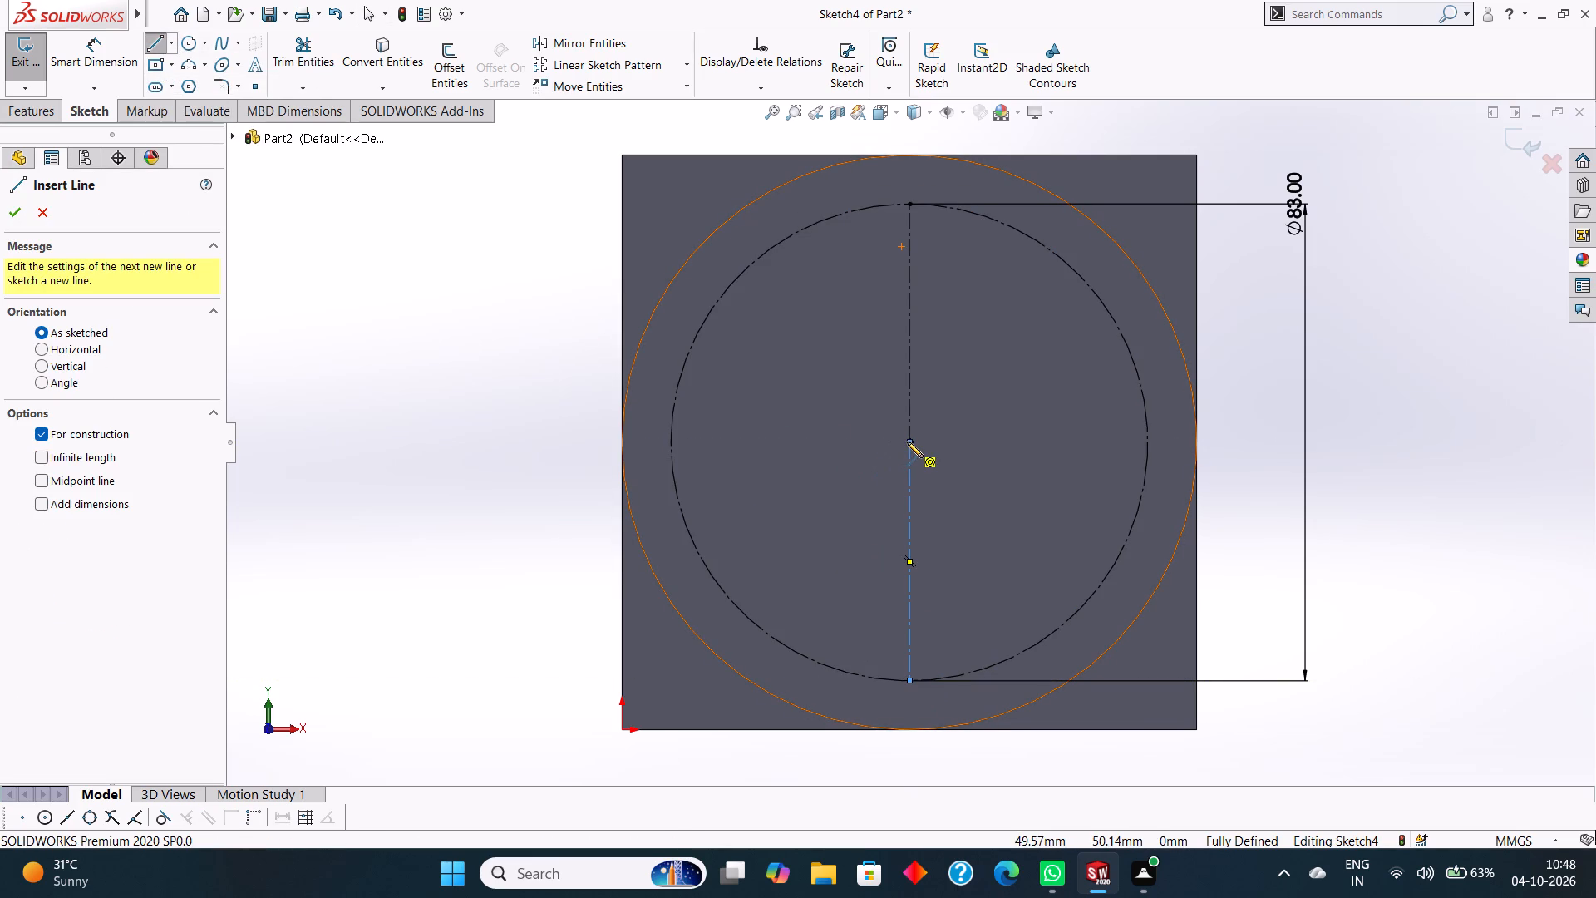
click(910, 442)
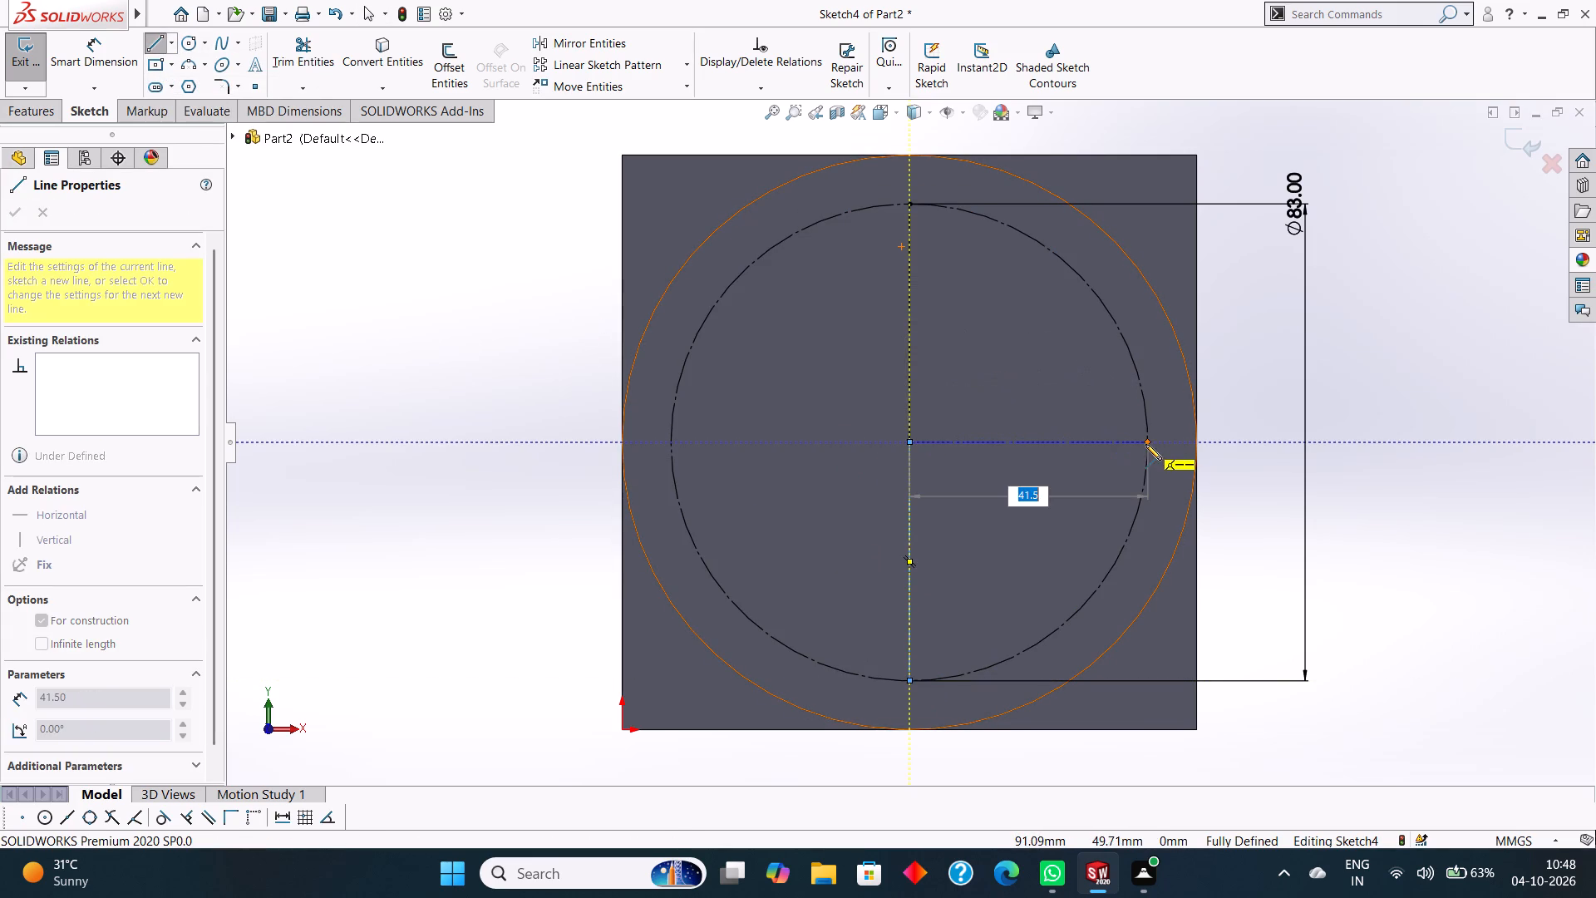
click(1145, 444)
key(Escape)
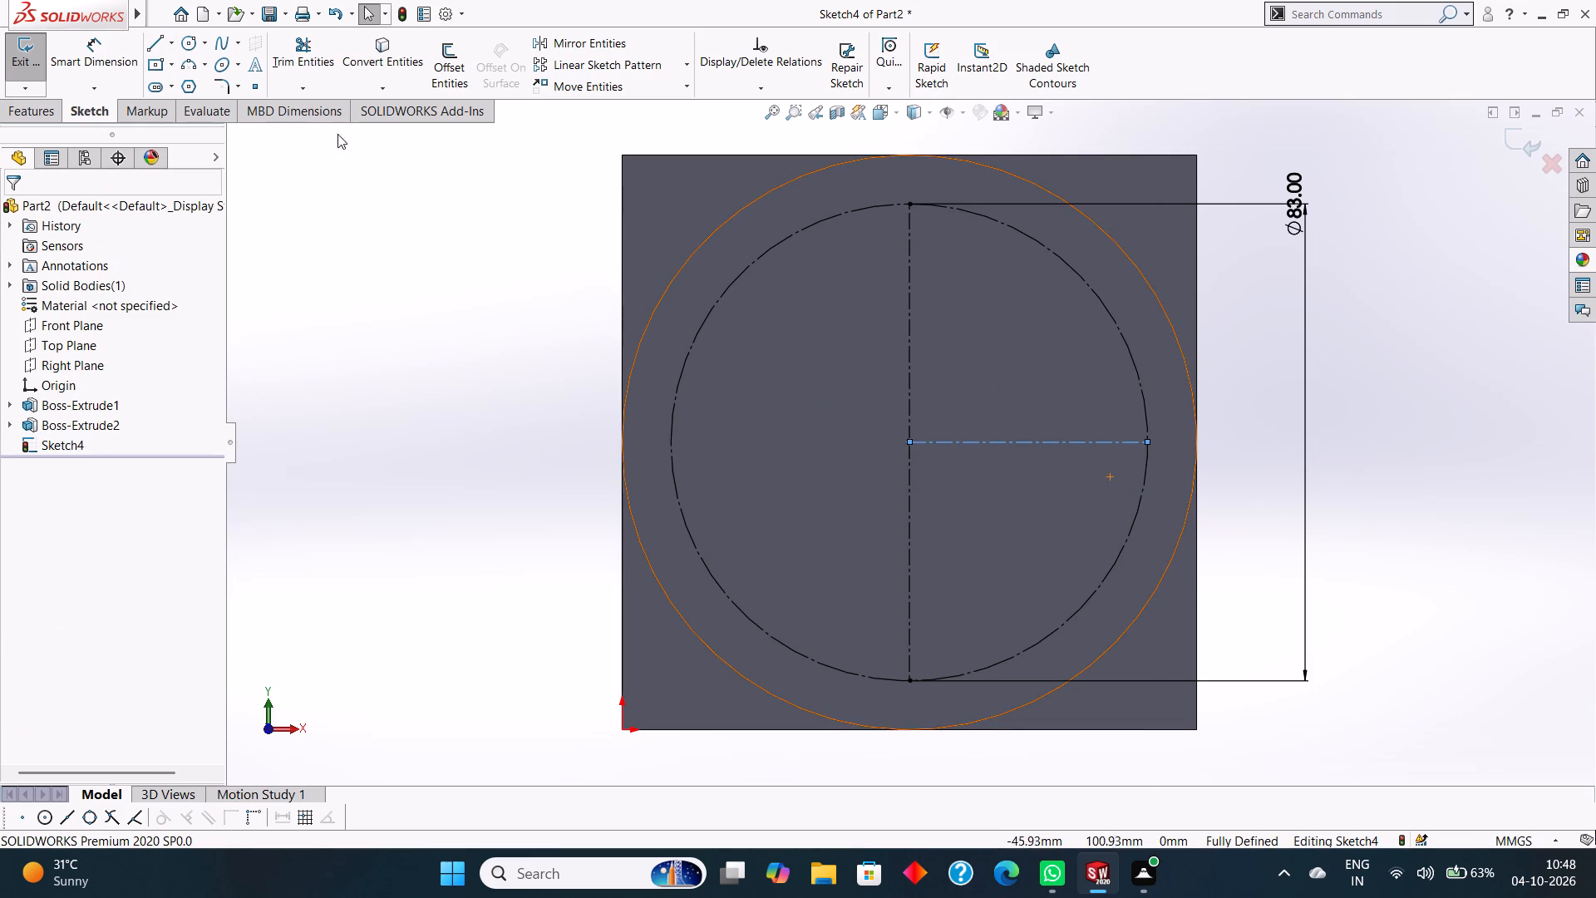
Draw a horizontal centerline 41.5 mm long from the circle's centre to the left side of the construction circle.
click(175, 46)
click(186, 83)
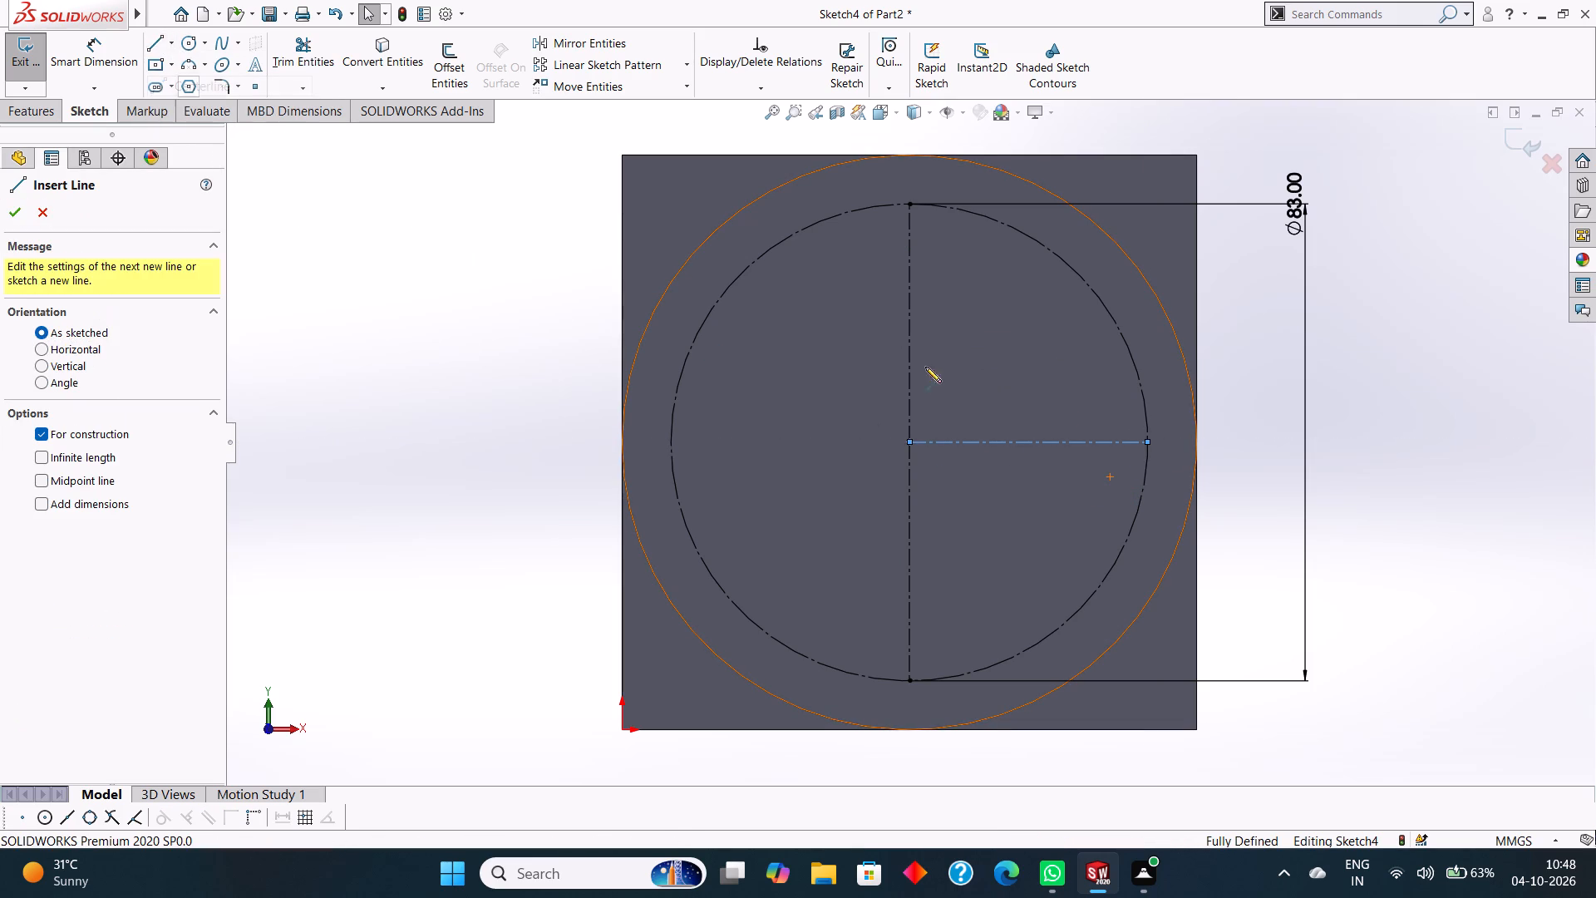
click(909, 442)
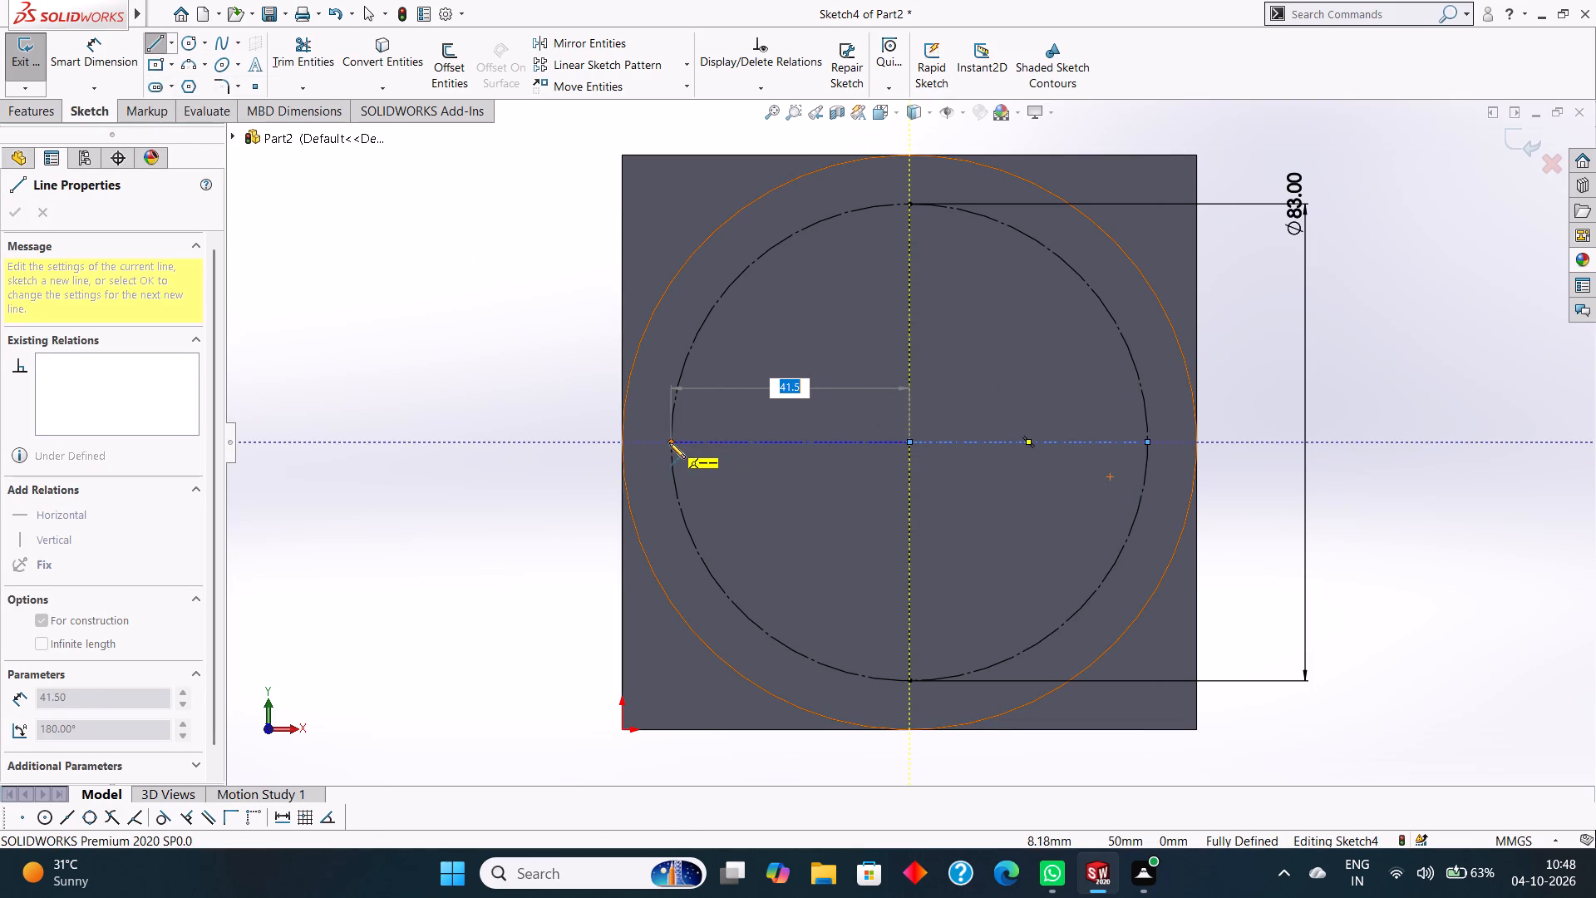
click(669, 442)
key(Escape)
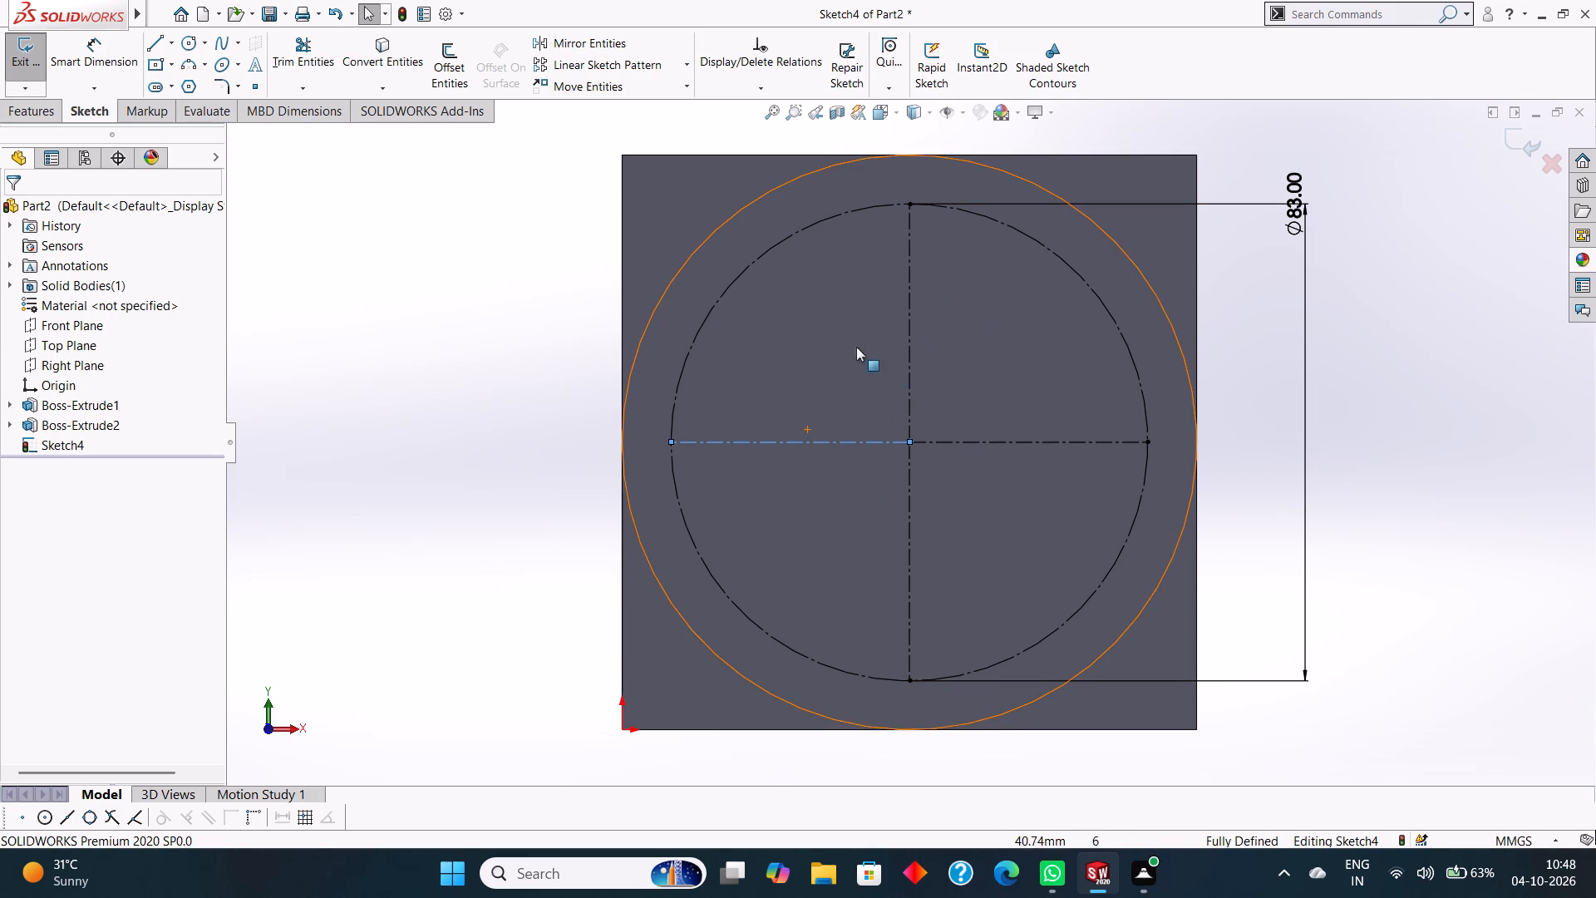
key(Escape)
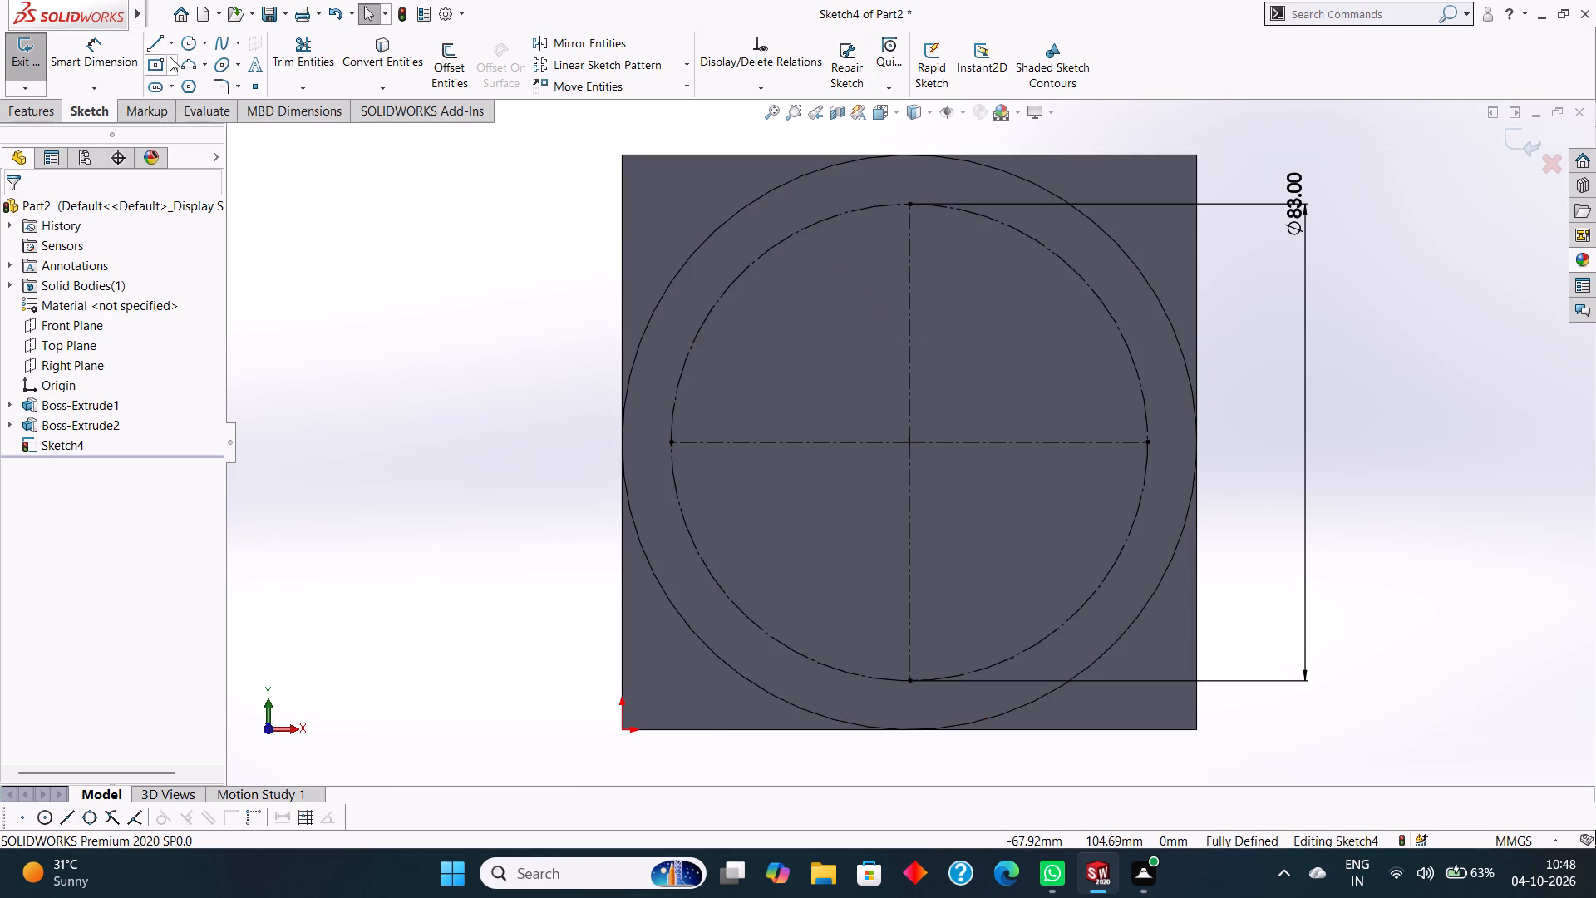
Draw a circle of 5 mm radius centred on the top endpoint of the vertical centerline.
click(195, 43)
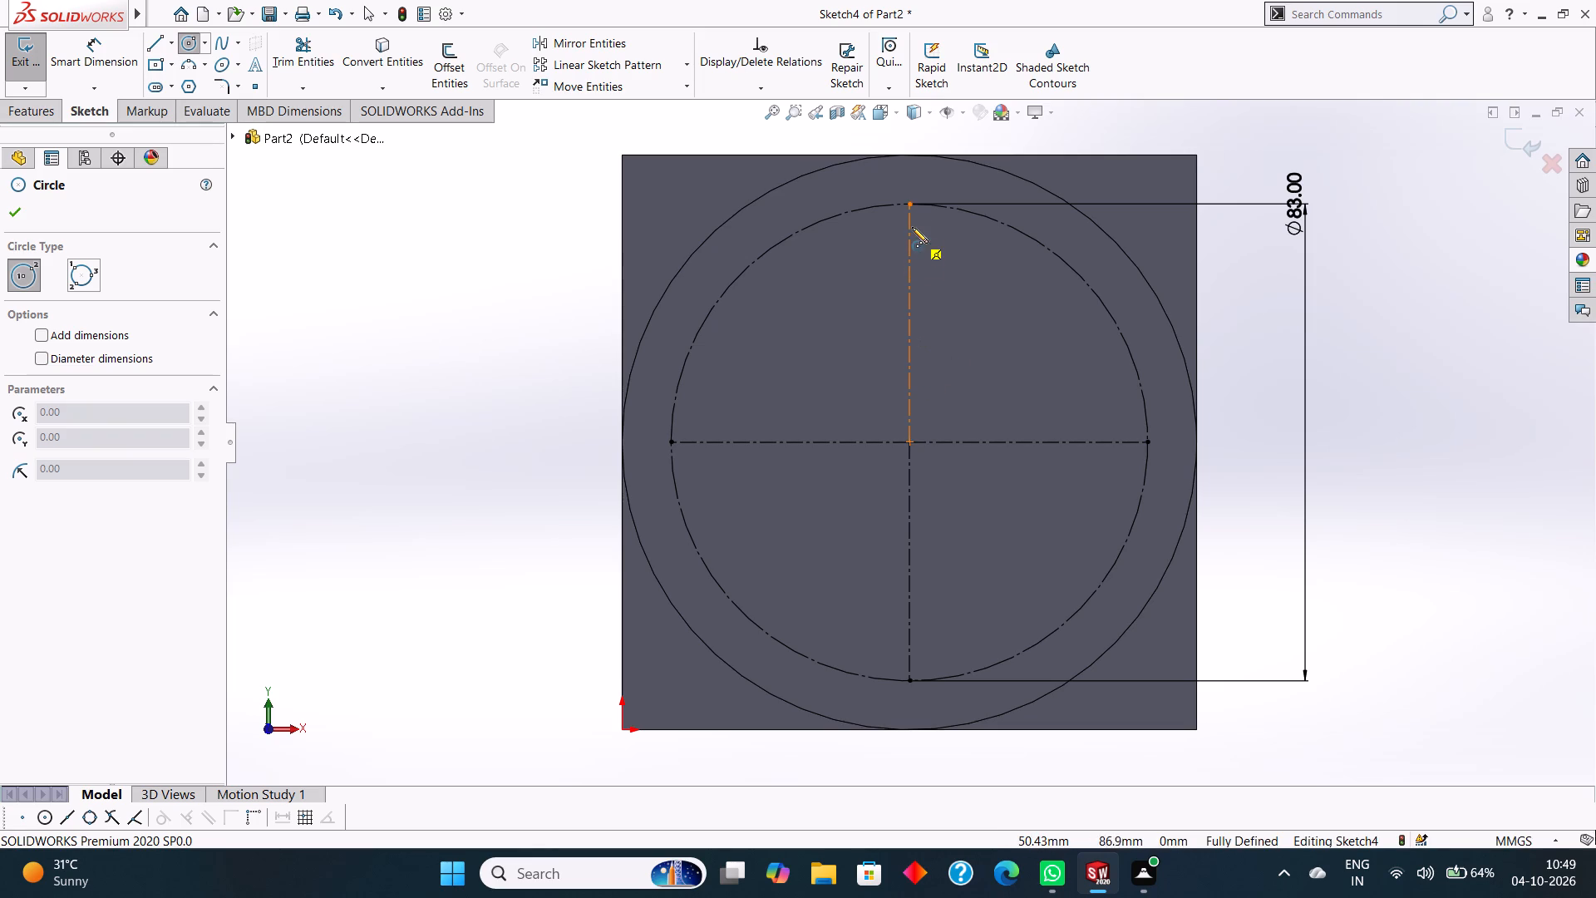
drag(910, 203, 936, 226)
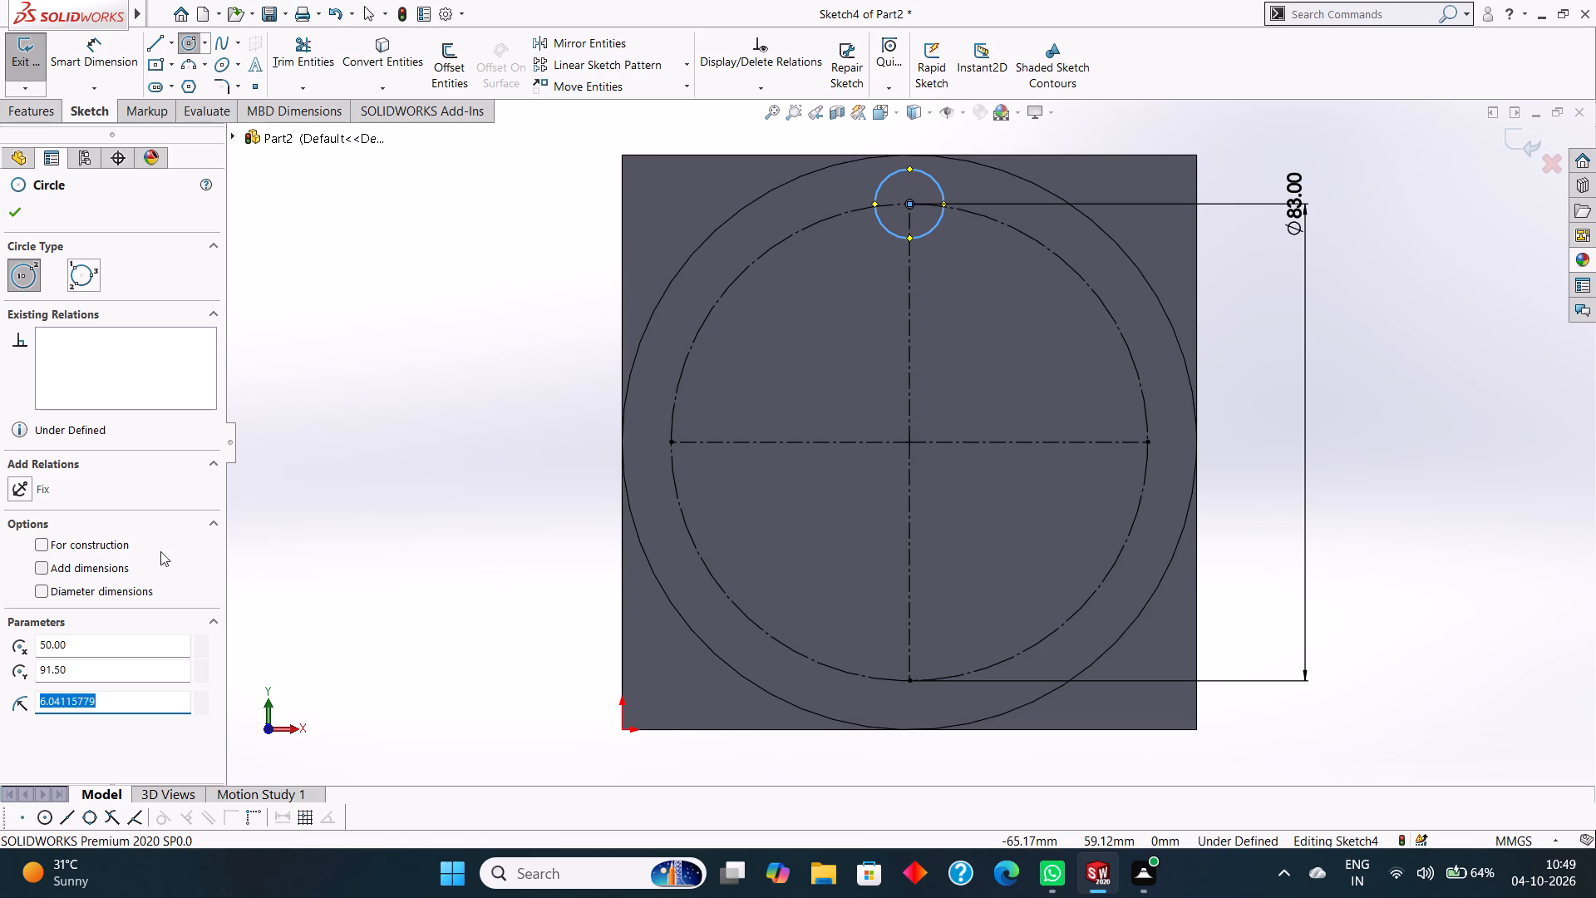
key(BackSpace)
key(5)
key(Return)
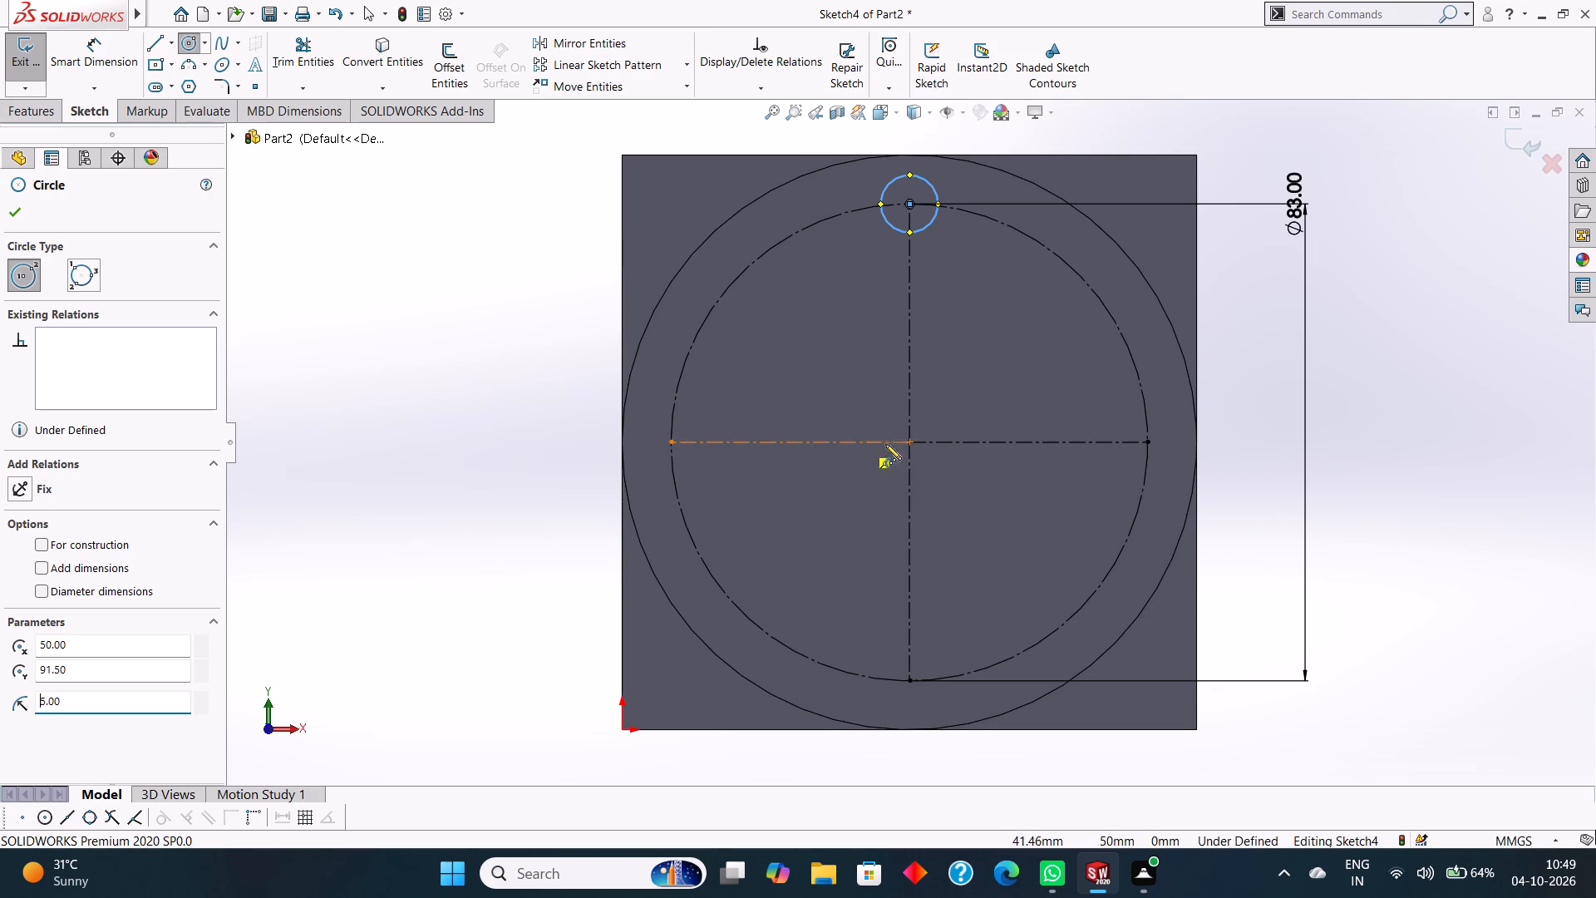
click(11, 219)
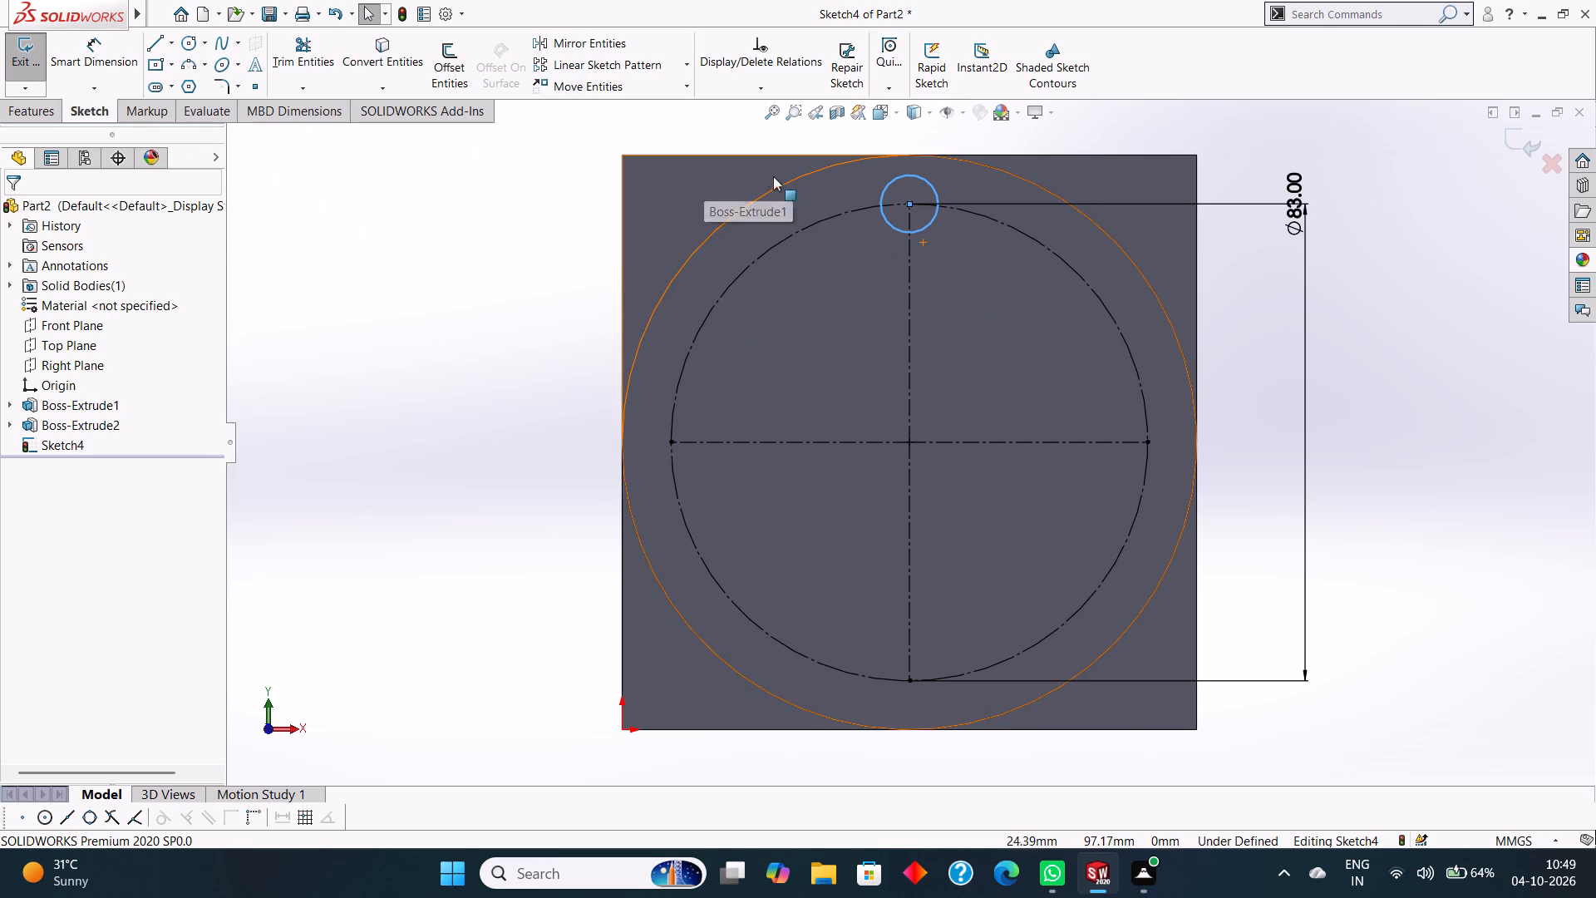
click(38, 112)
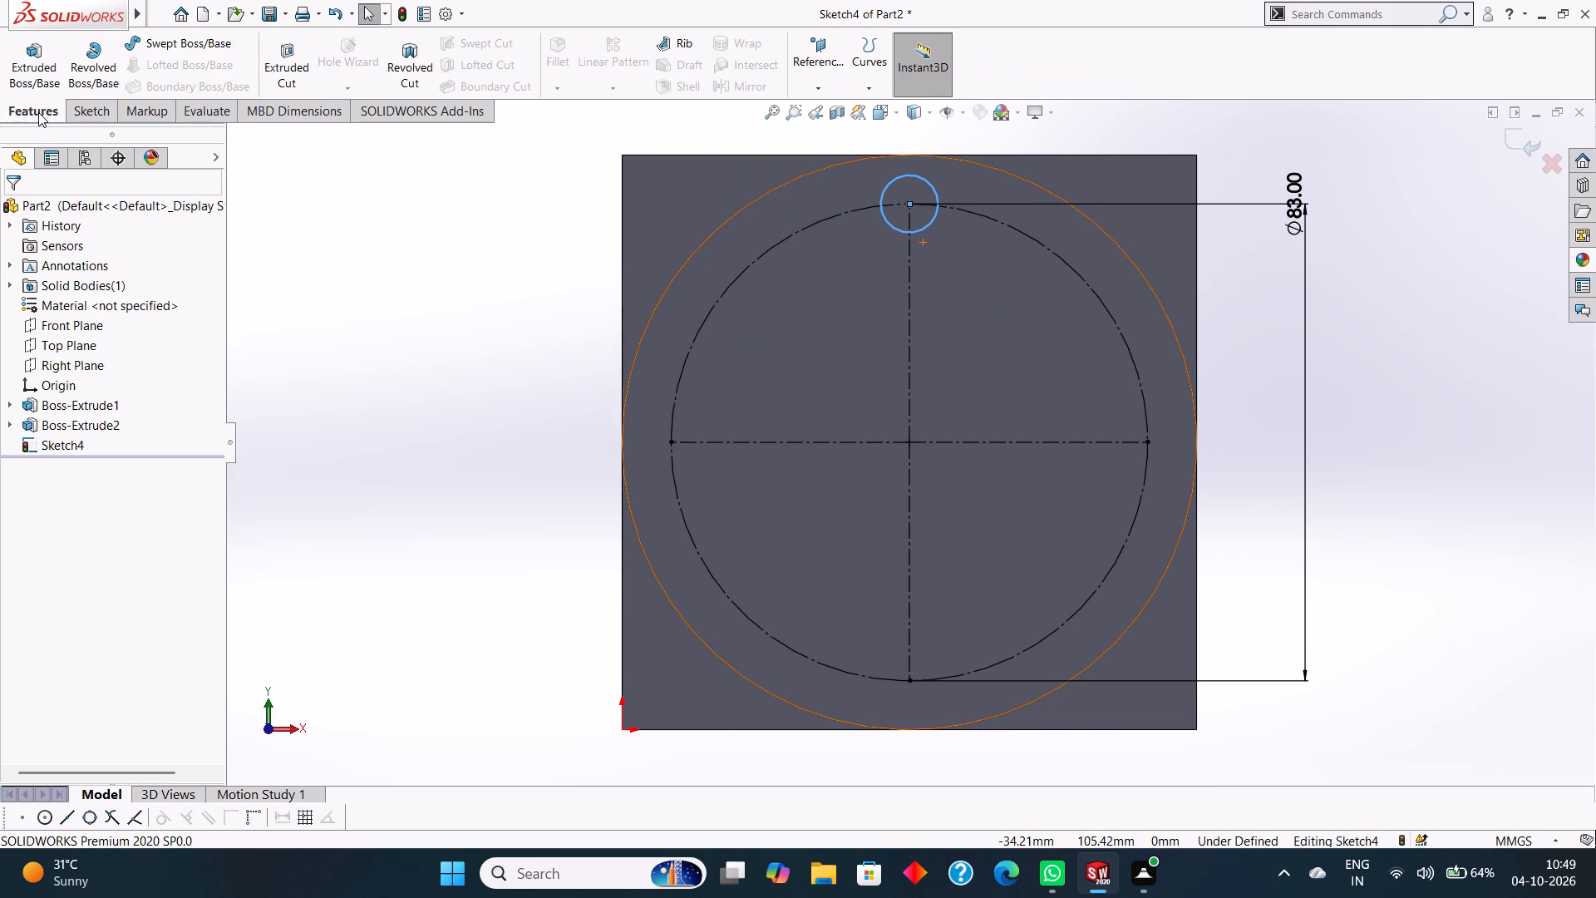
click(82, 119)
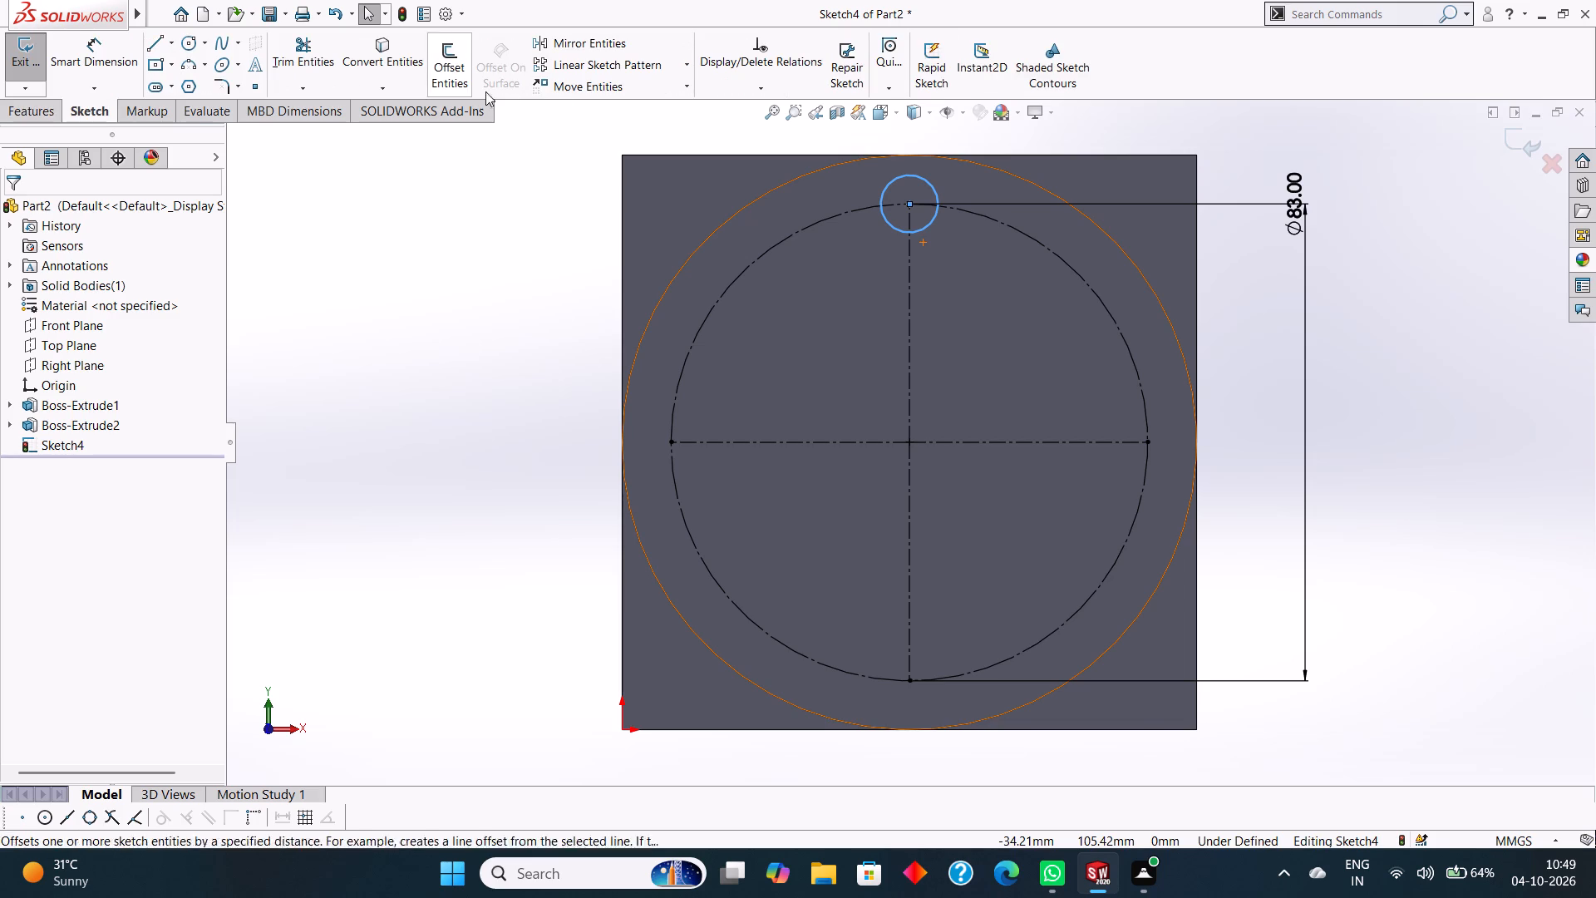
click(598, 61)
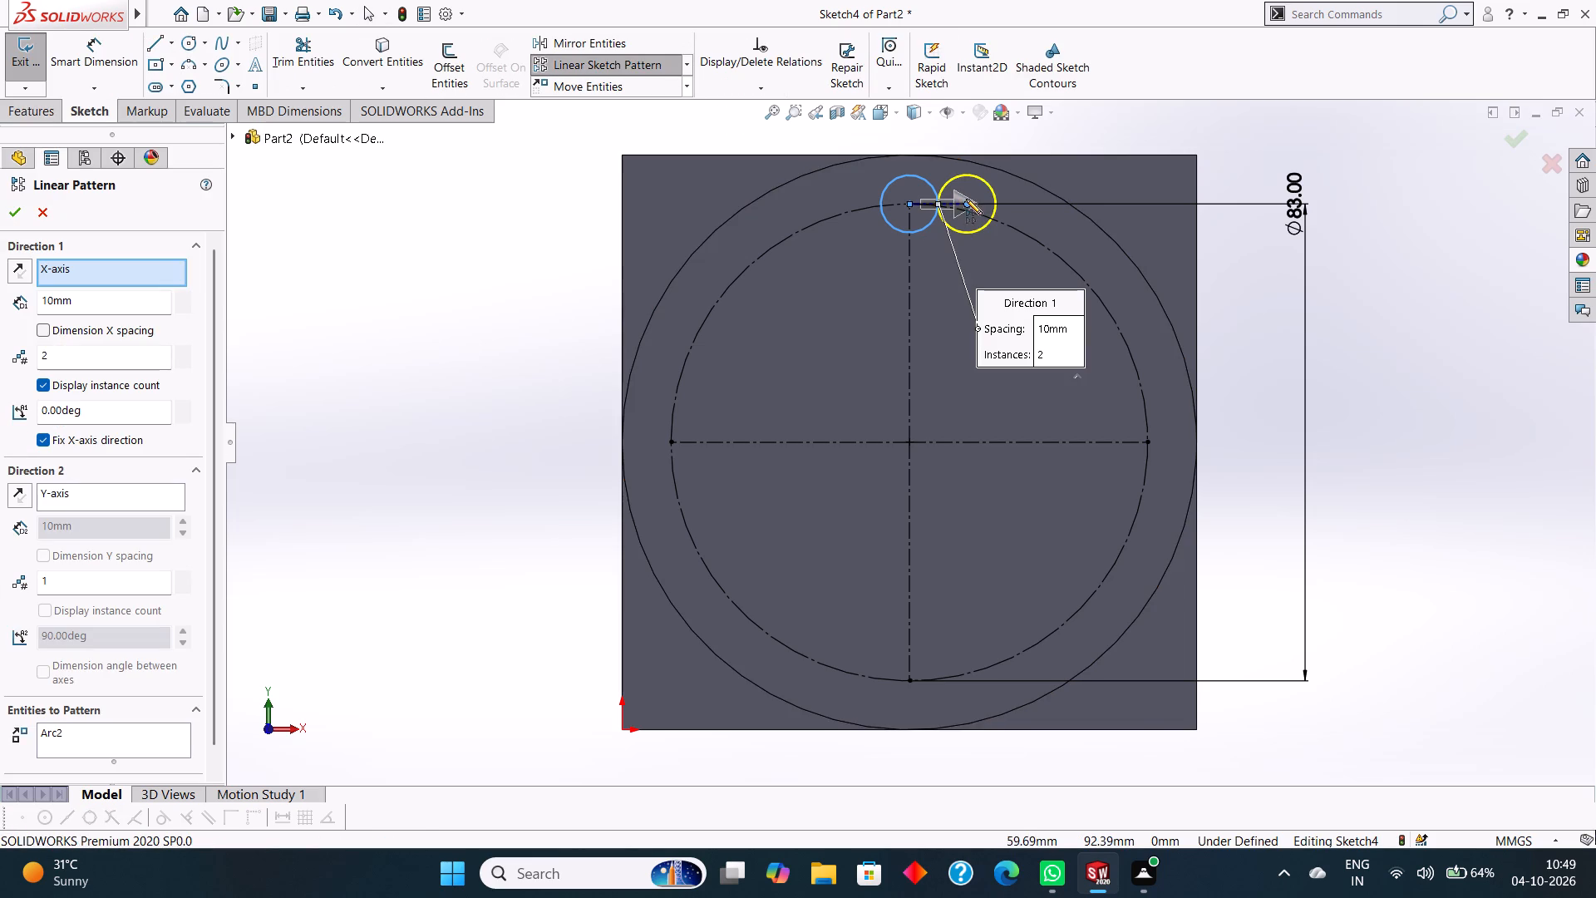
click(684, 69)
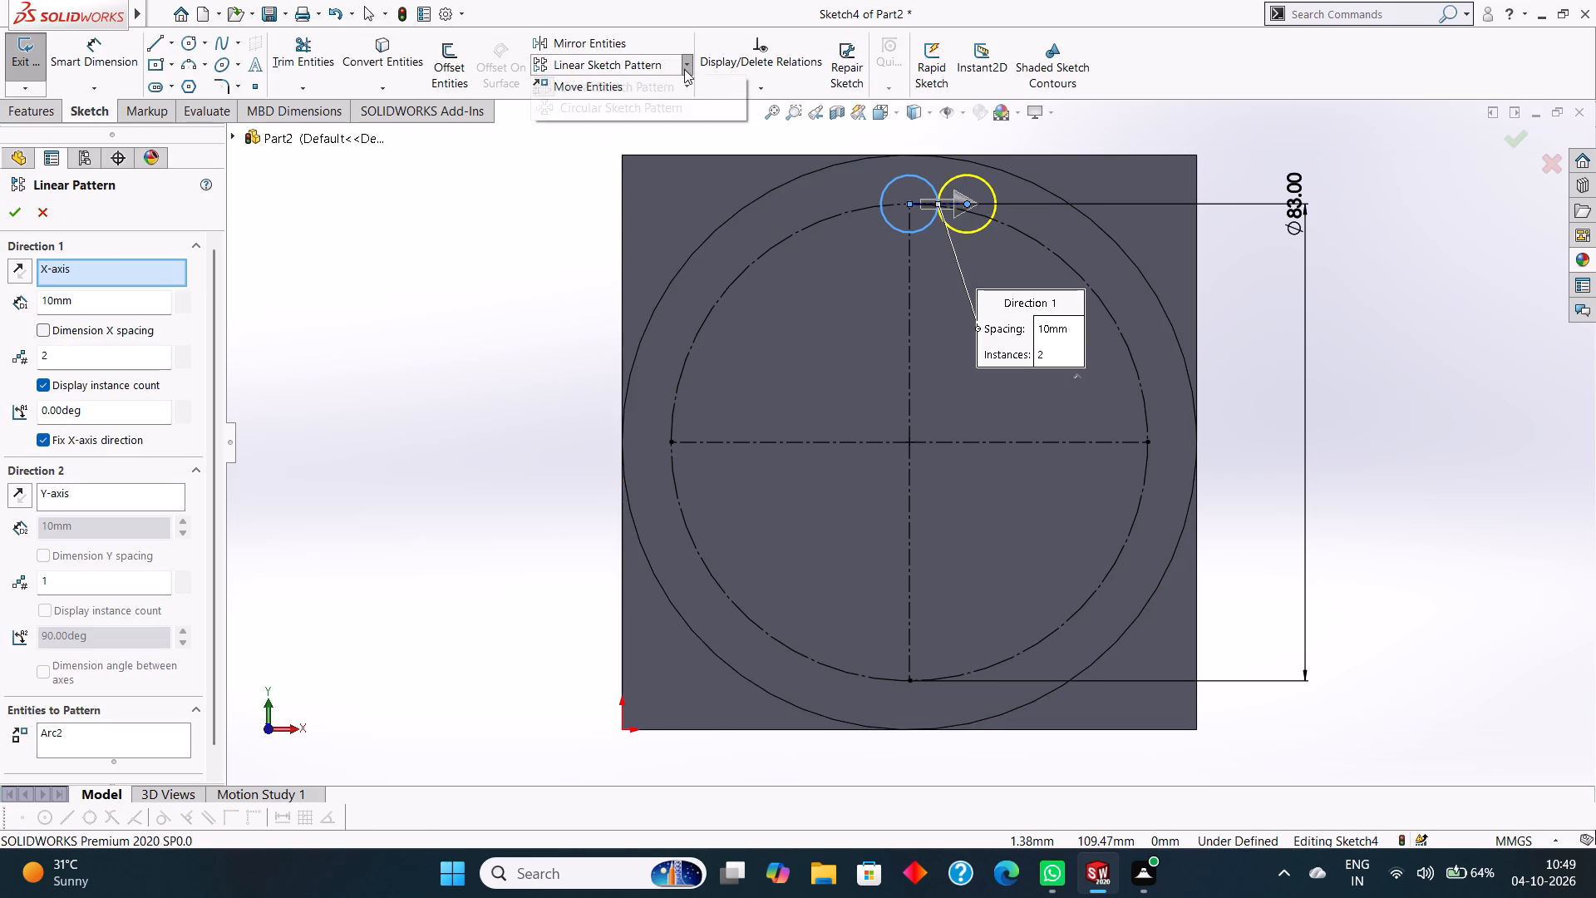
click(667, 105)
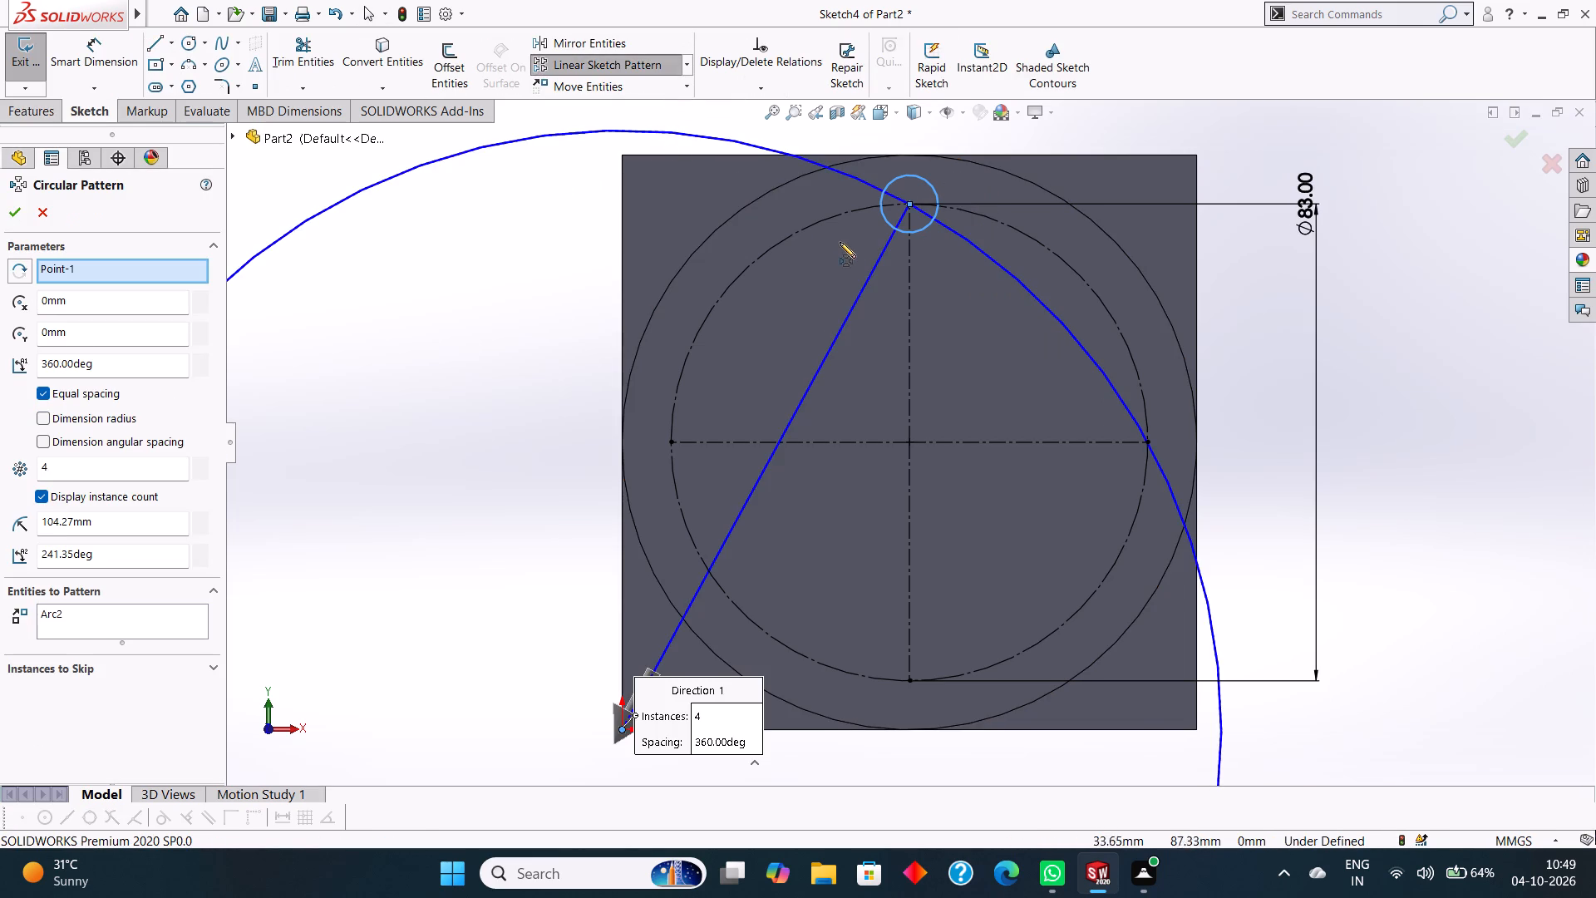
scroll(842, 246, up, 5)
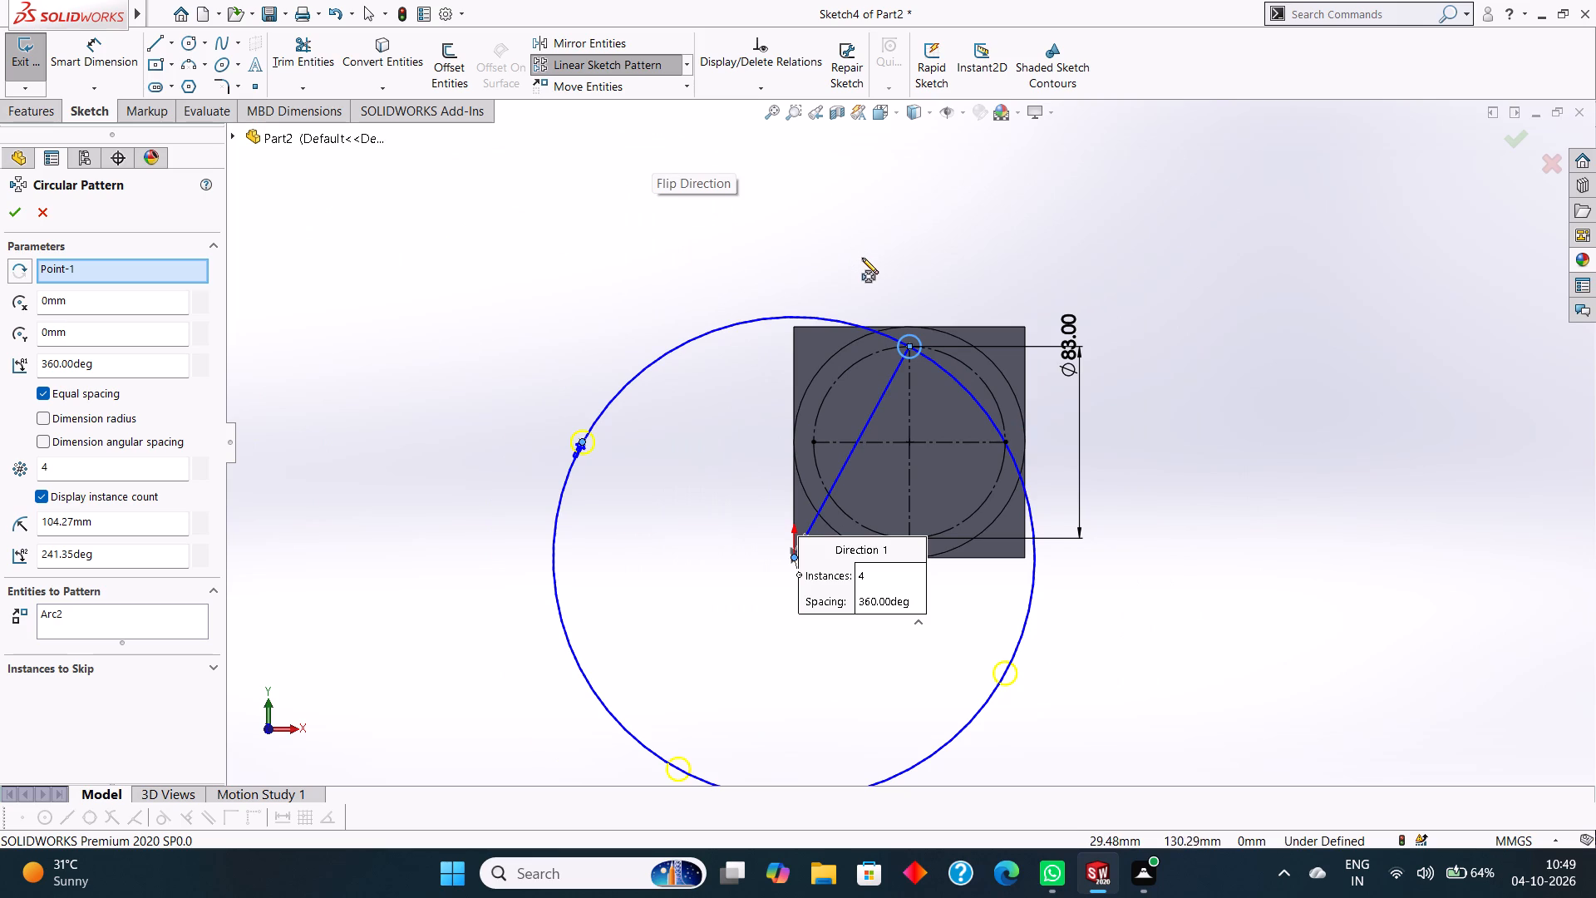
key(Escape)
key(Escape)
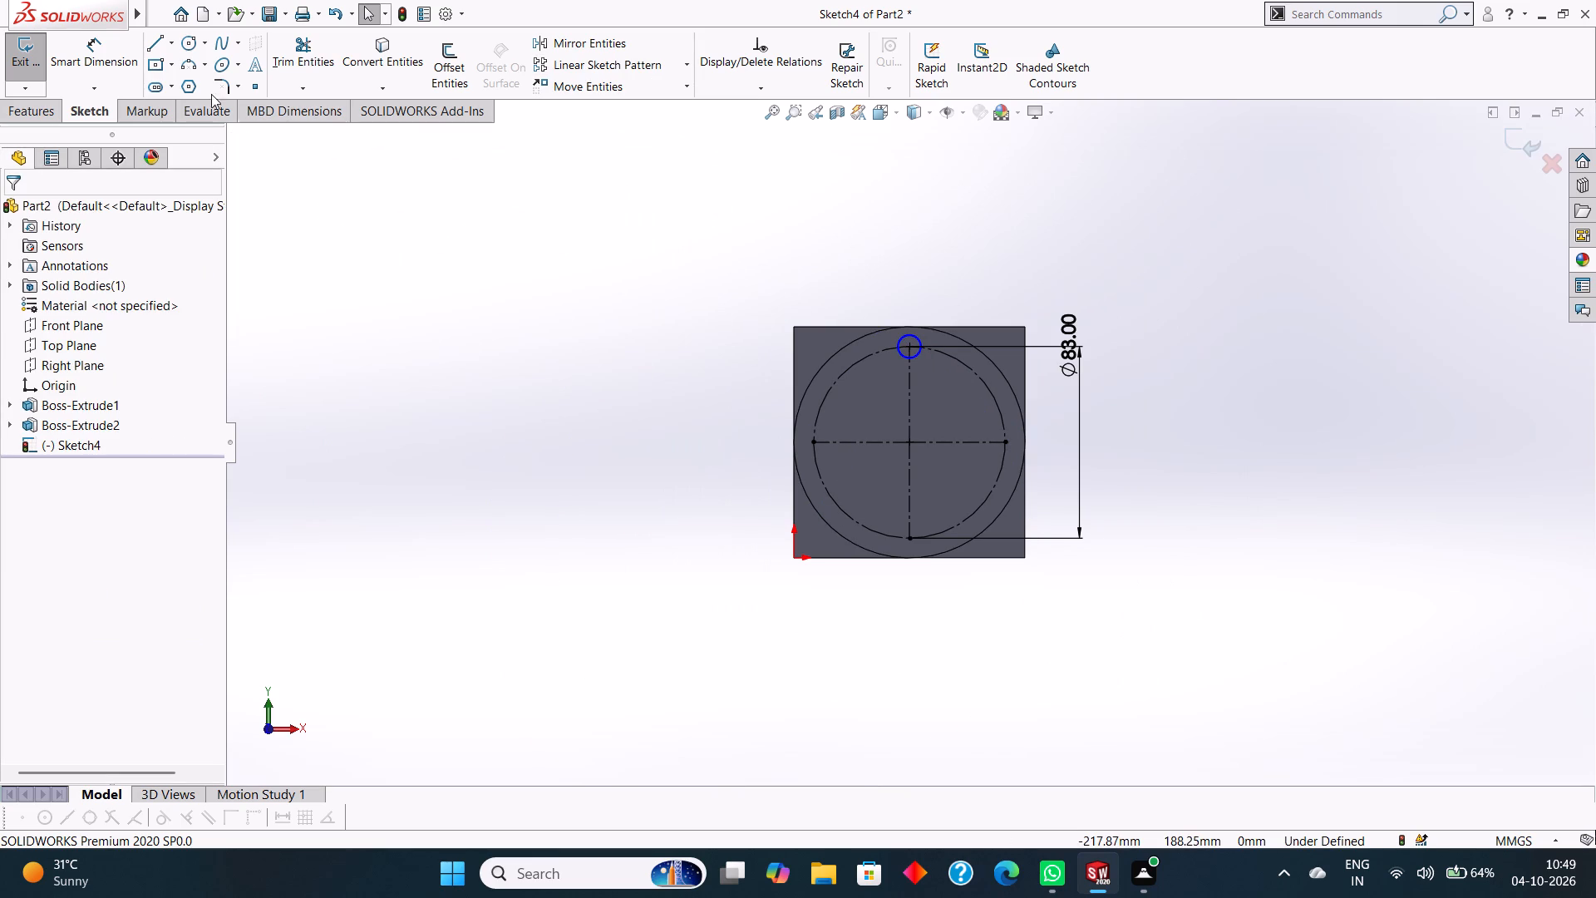
Exit the sketch containing the construction circle and the small circle.
click(26, 67)
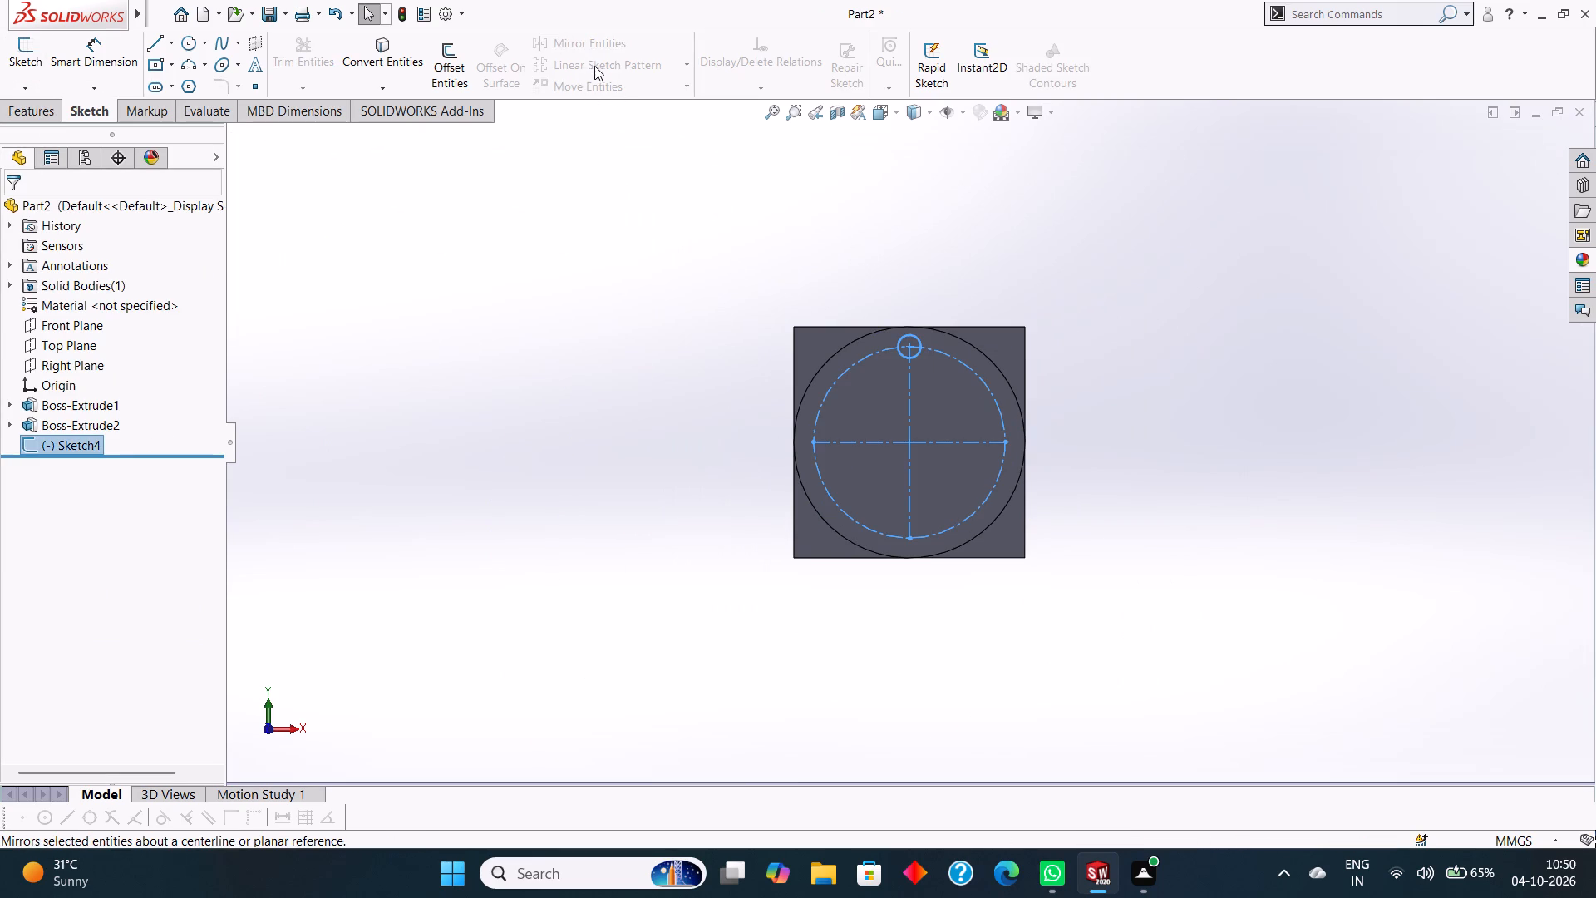
Start a Circular Pattern feature with the small circle at the top of the construction circle preselected.
click(675, 66)
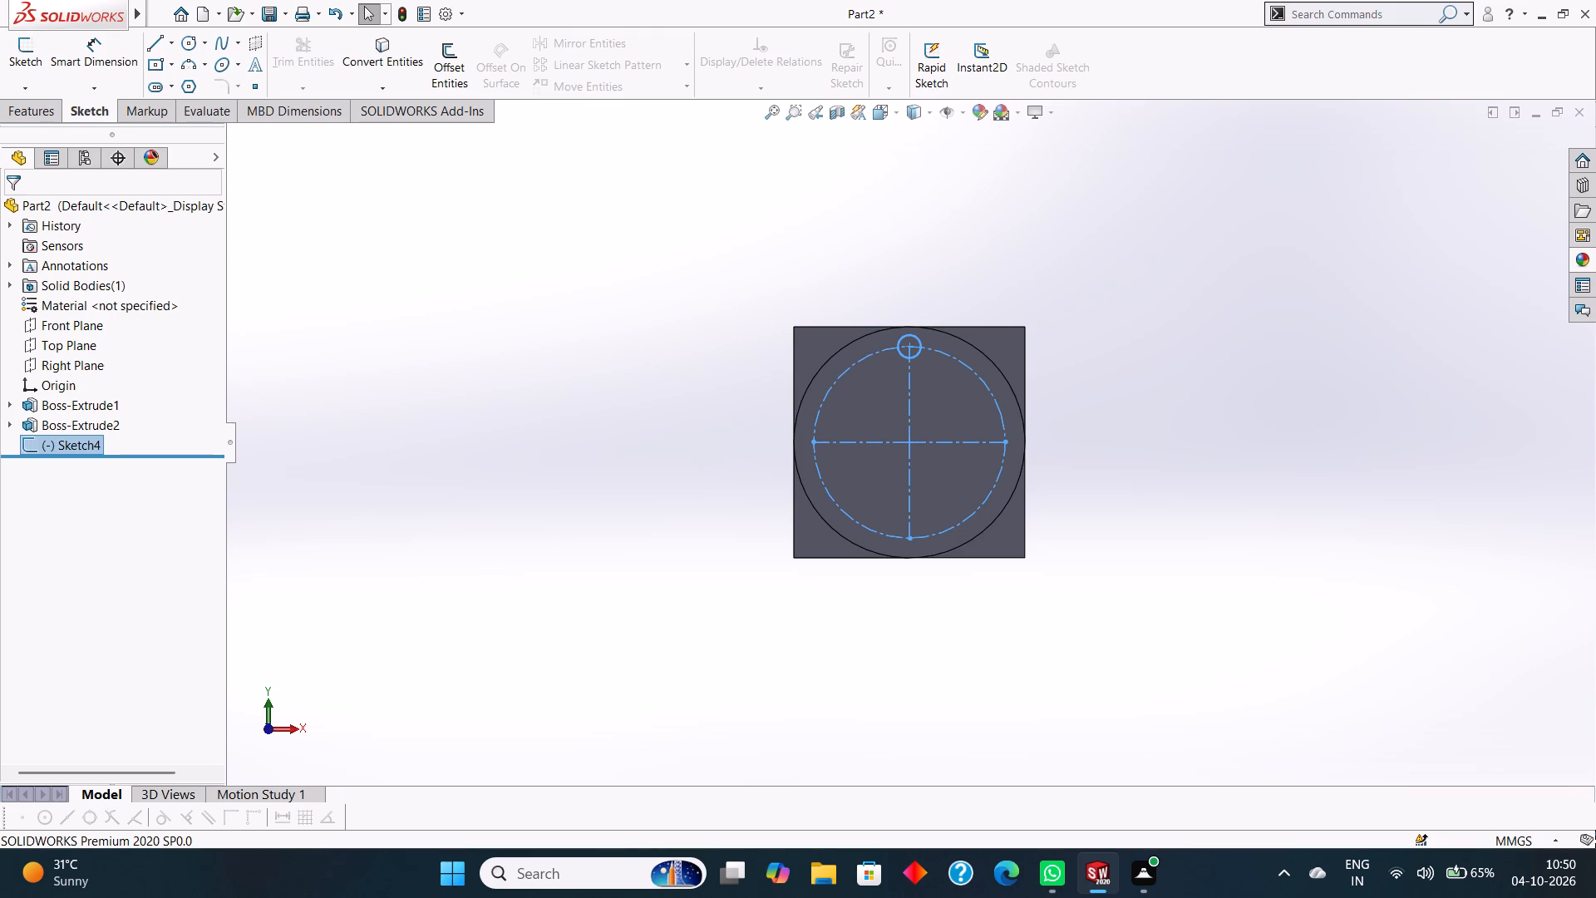
click(23, 116)
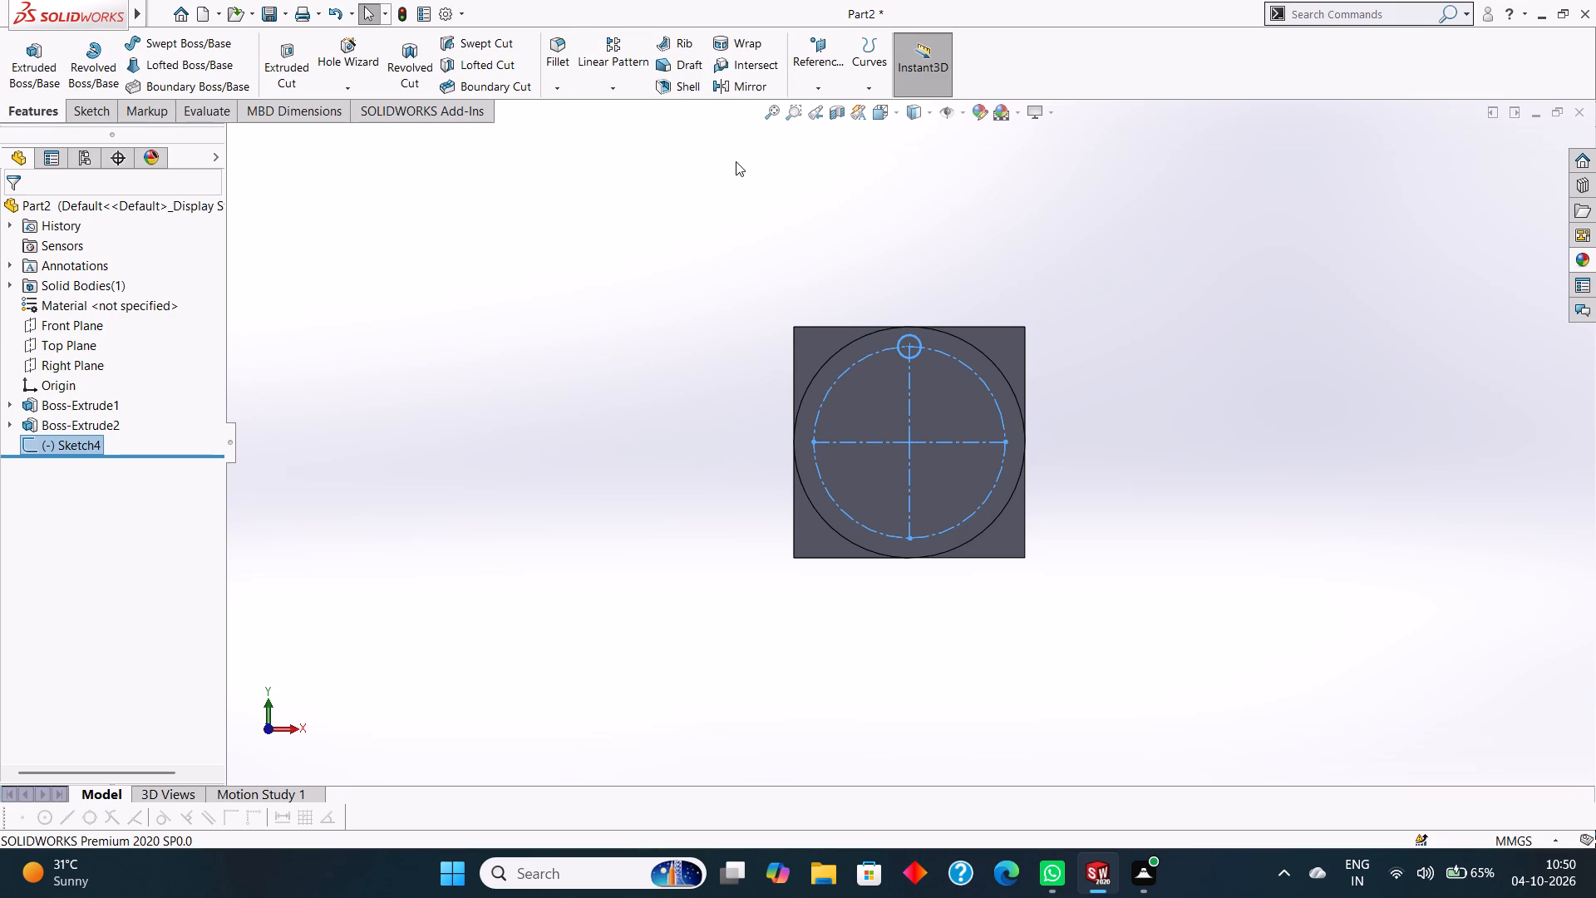
scroll(922, 358, up, 2)
scroll(910, 358, down, 6)
click(900, 401)
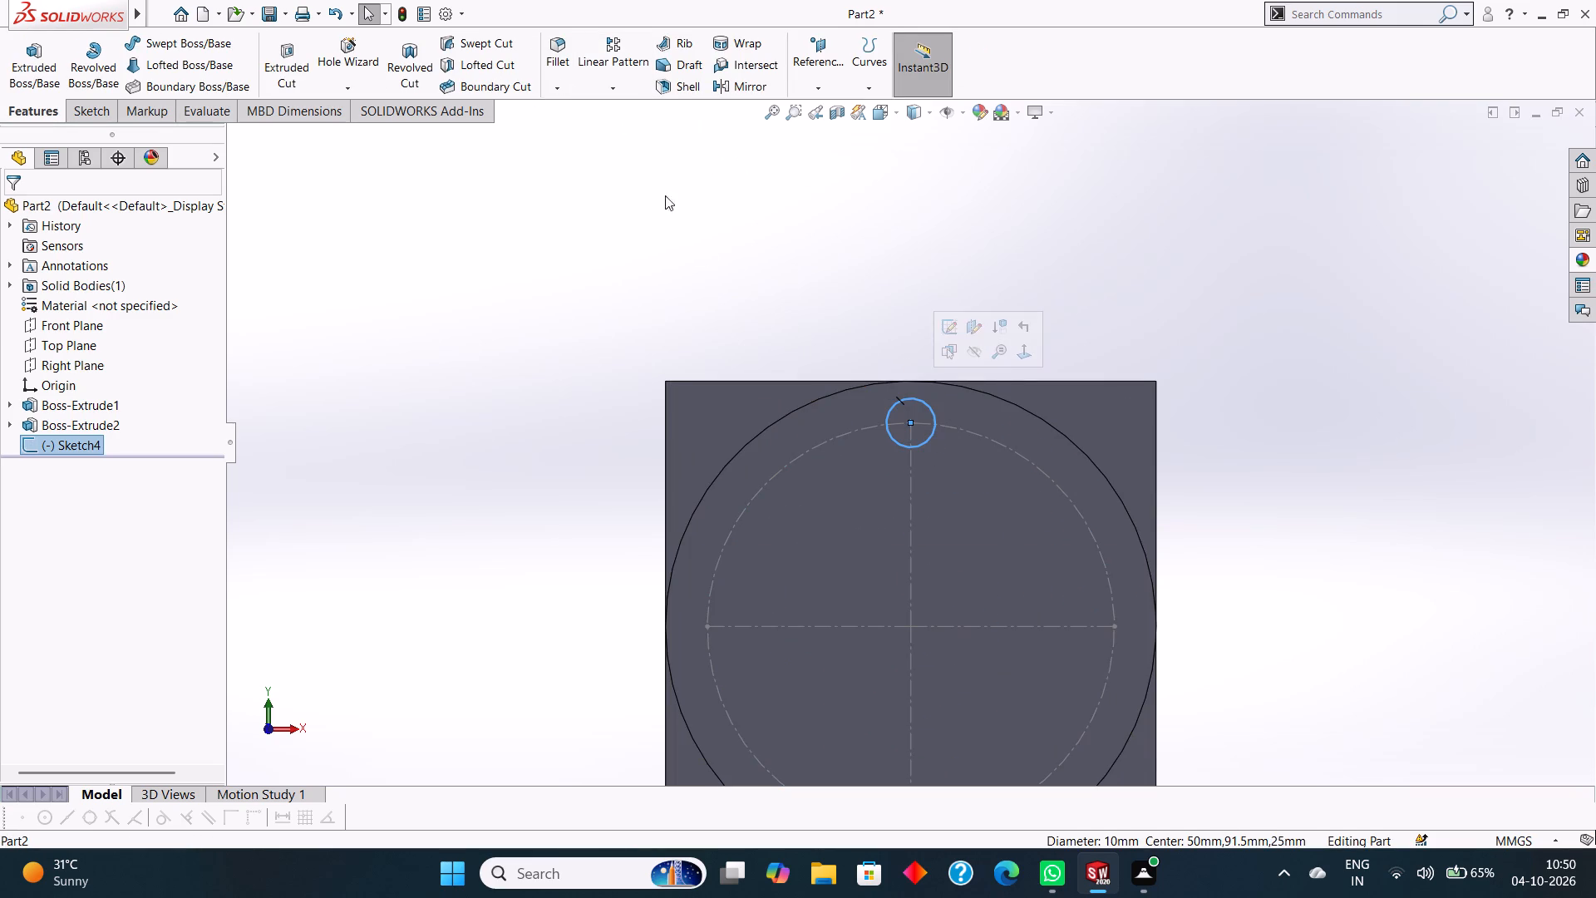
click(613, 86)
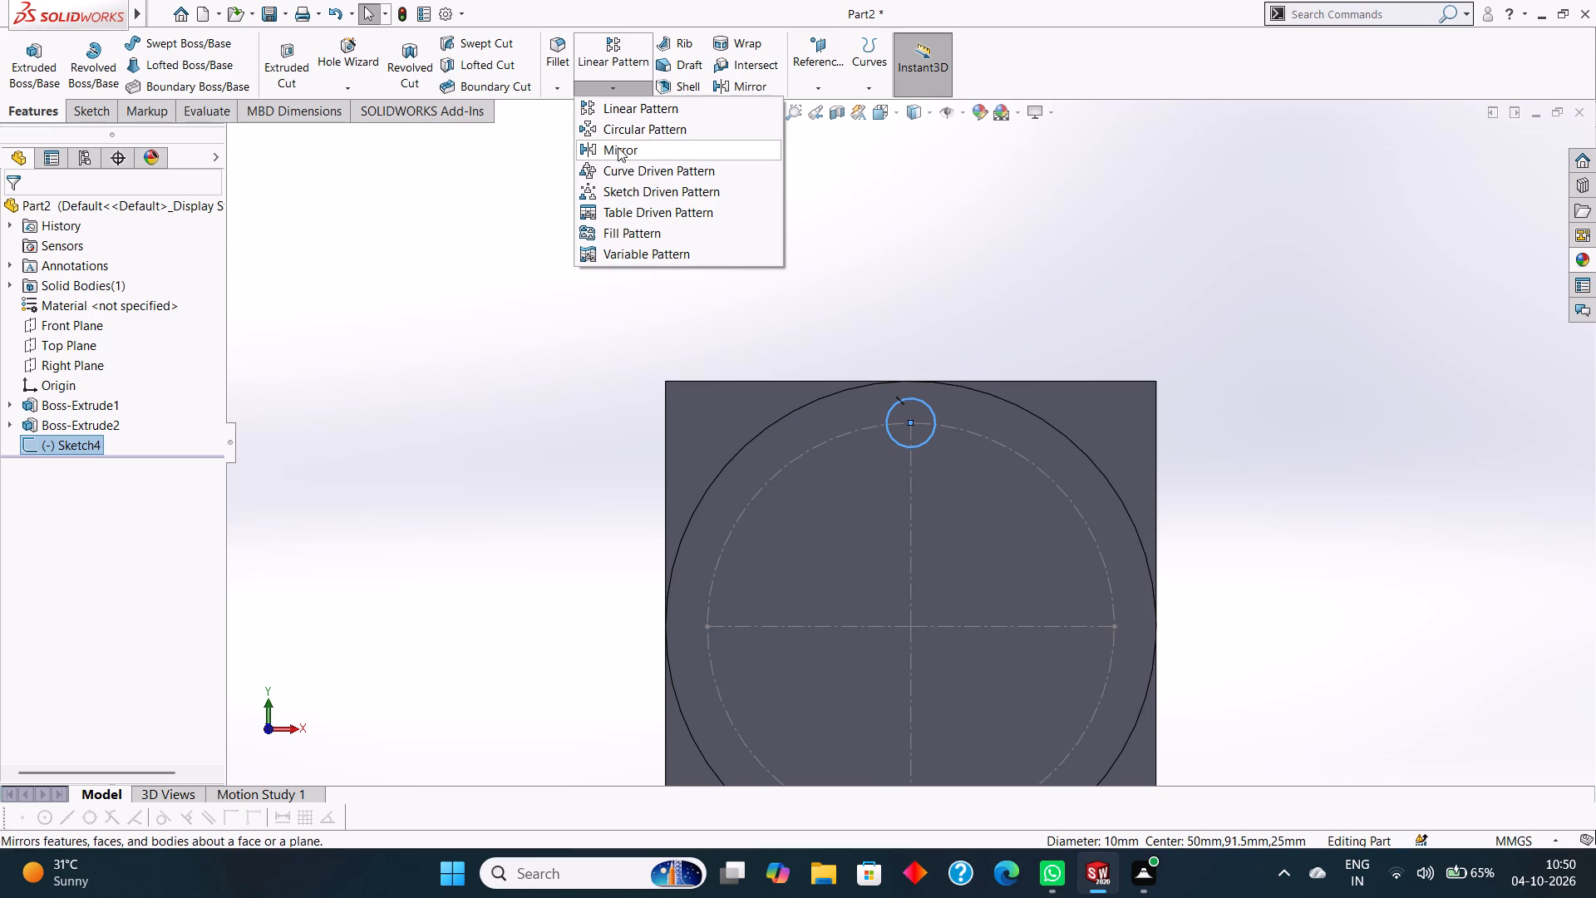
click(627, 125)
scroll(806, 451, up, 1)
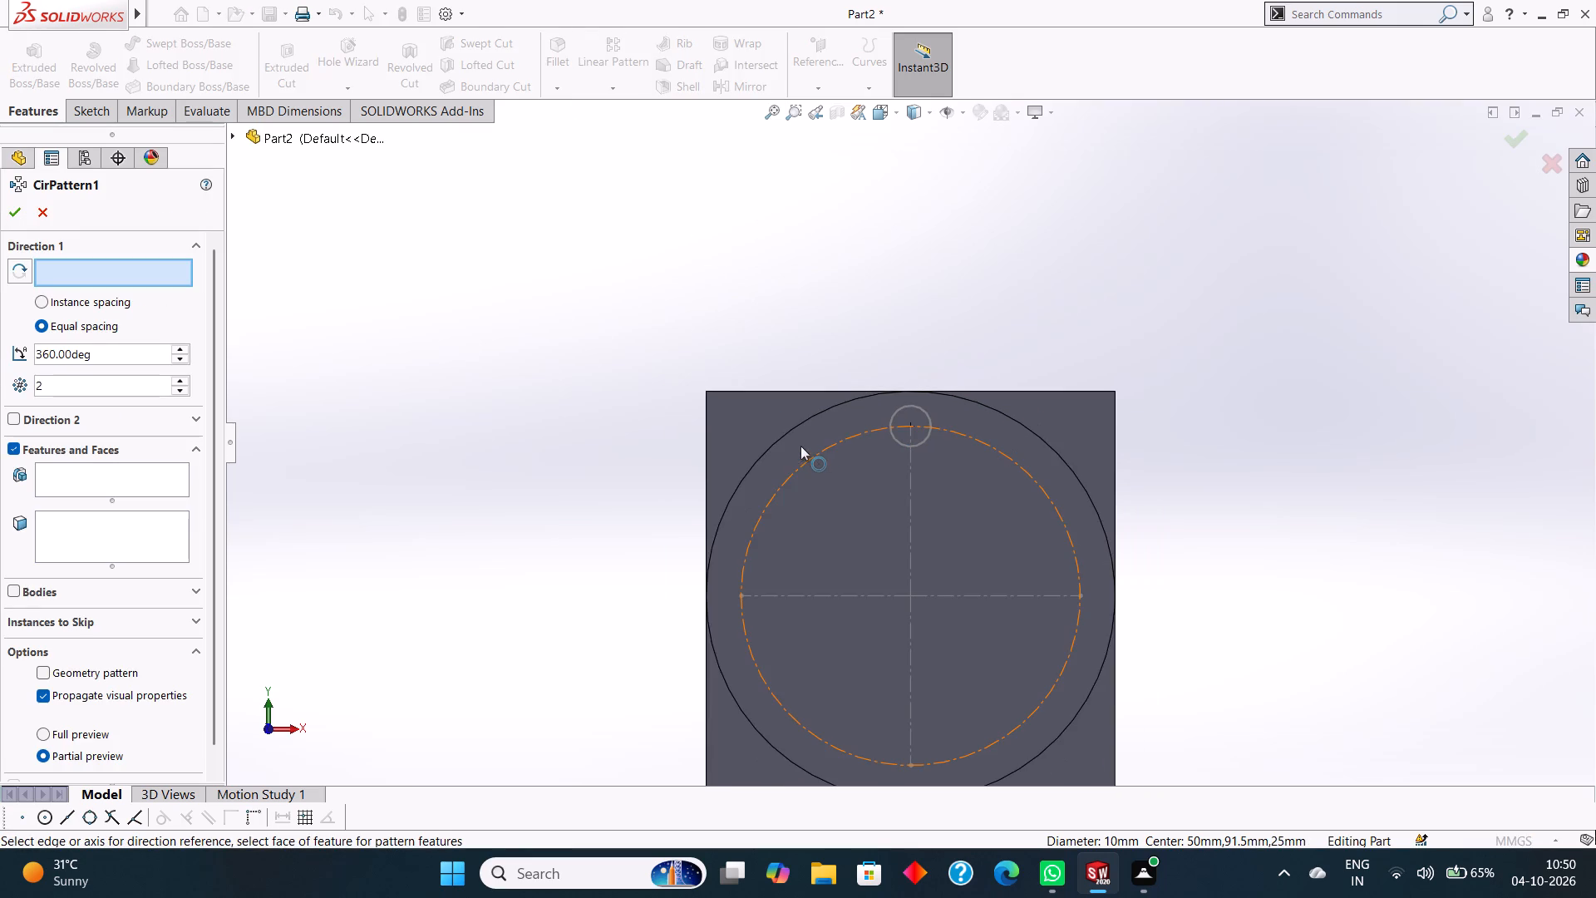
scroll(797, 441, up, 3)
scroll(918, 517, down, 2)
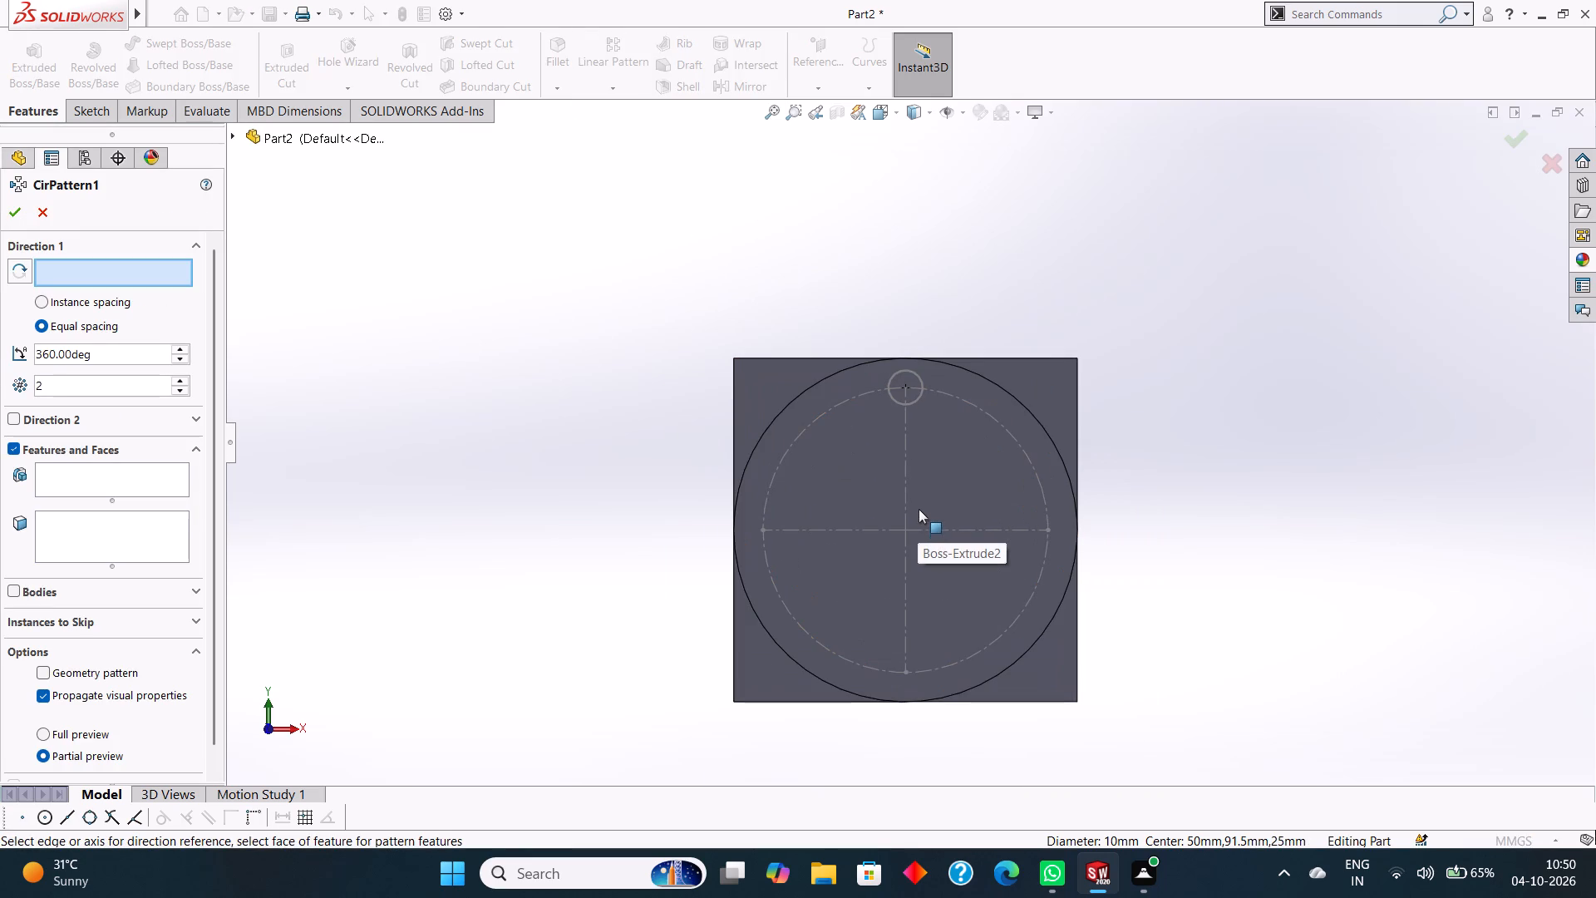
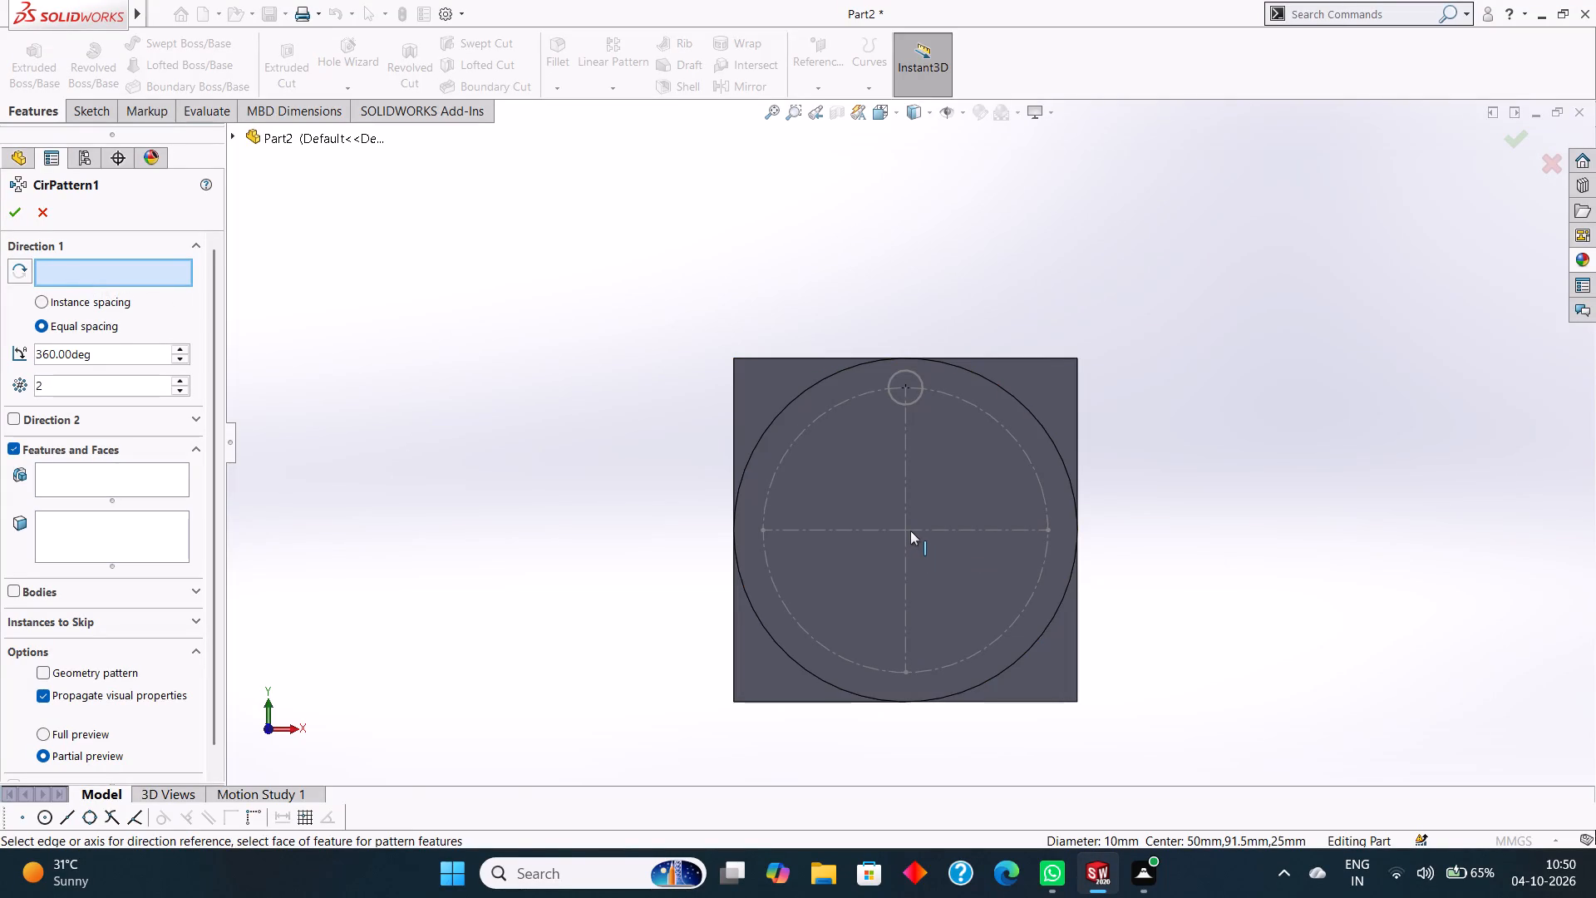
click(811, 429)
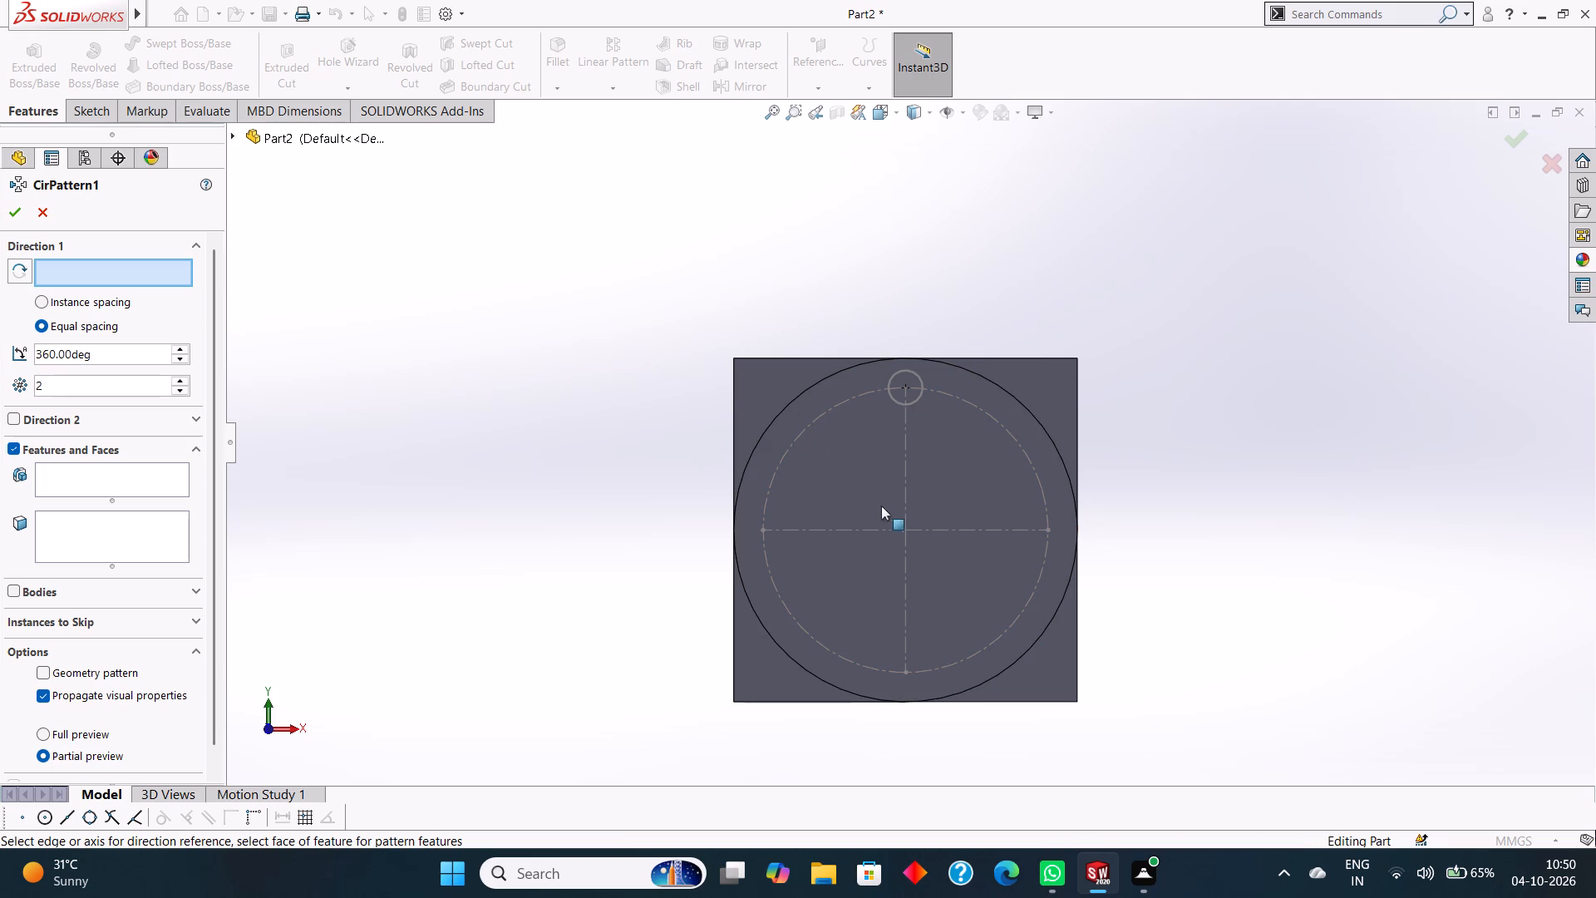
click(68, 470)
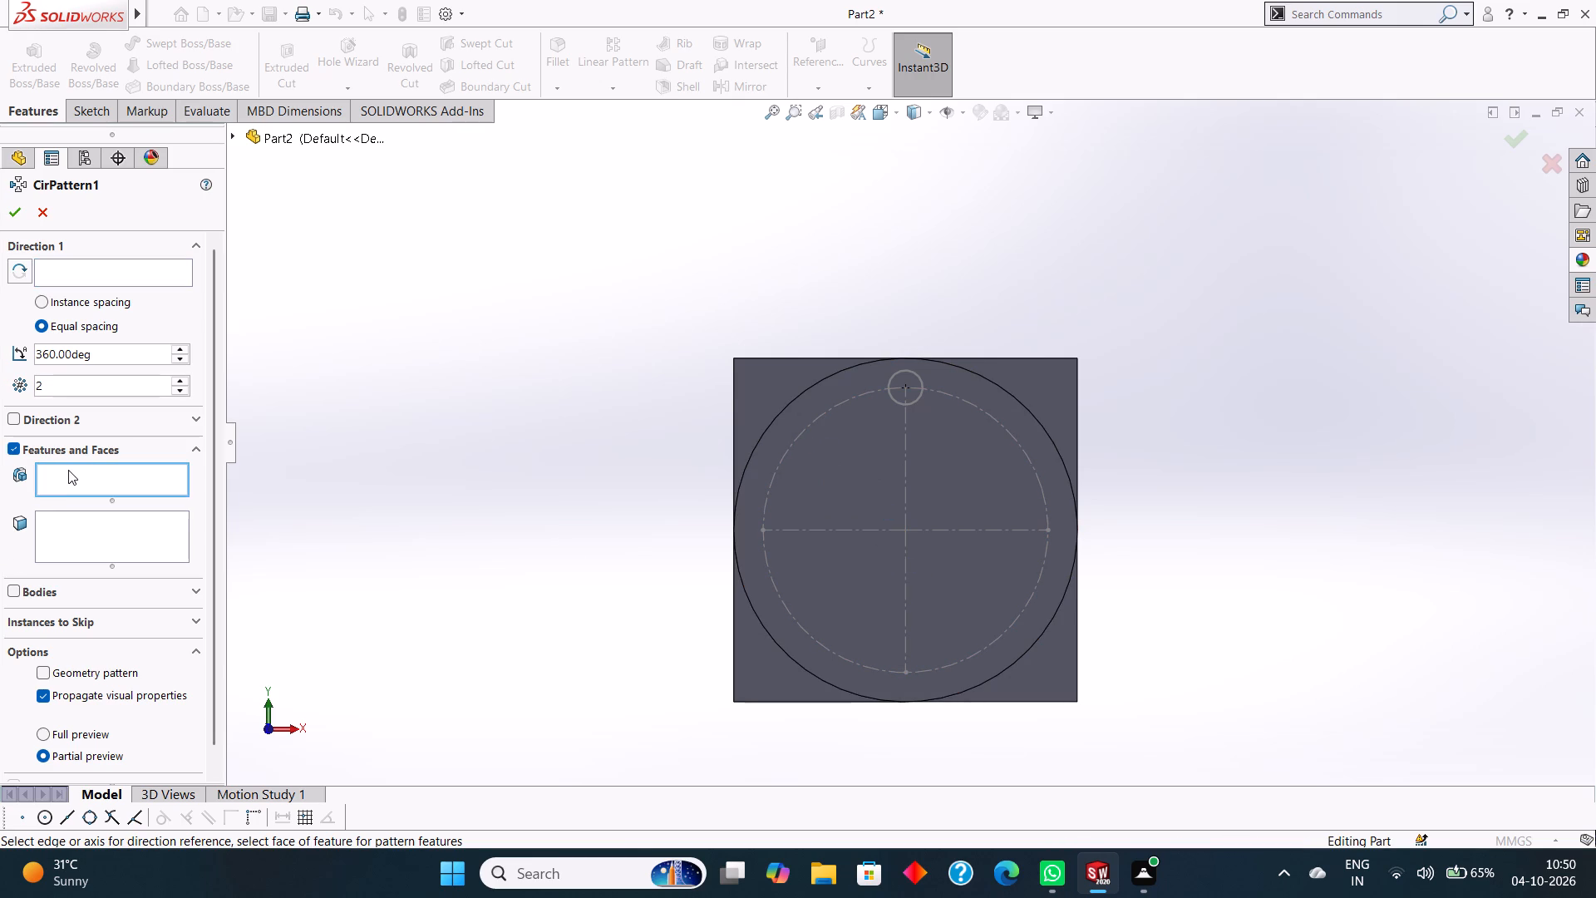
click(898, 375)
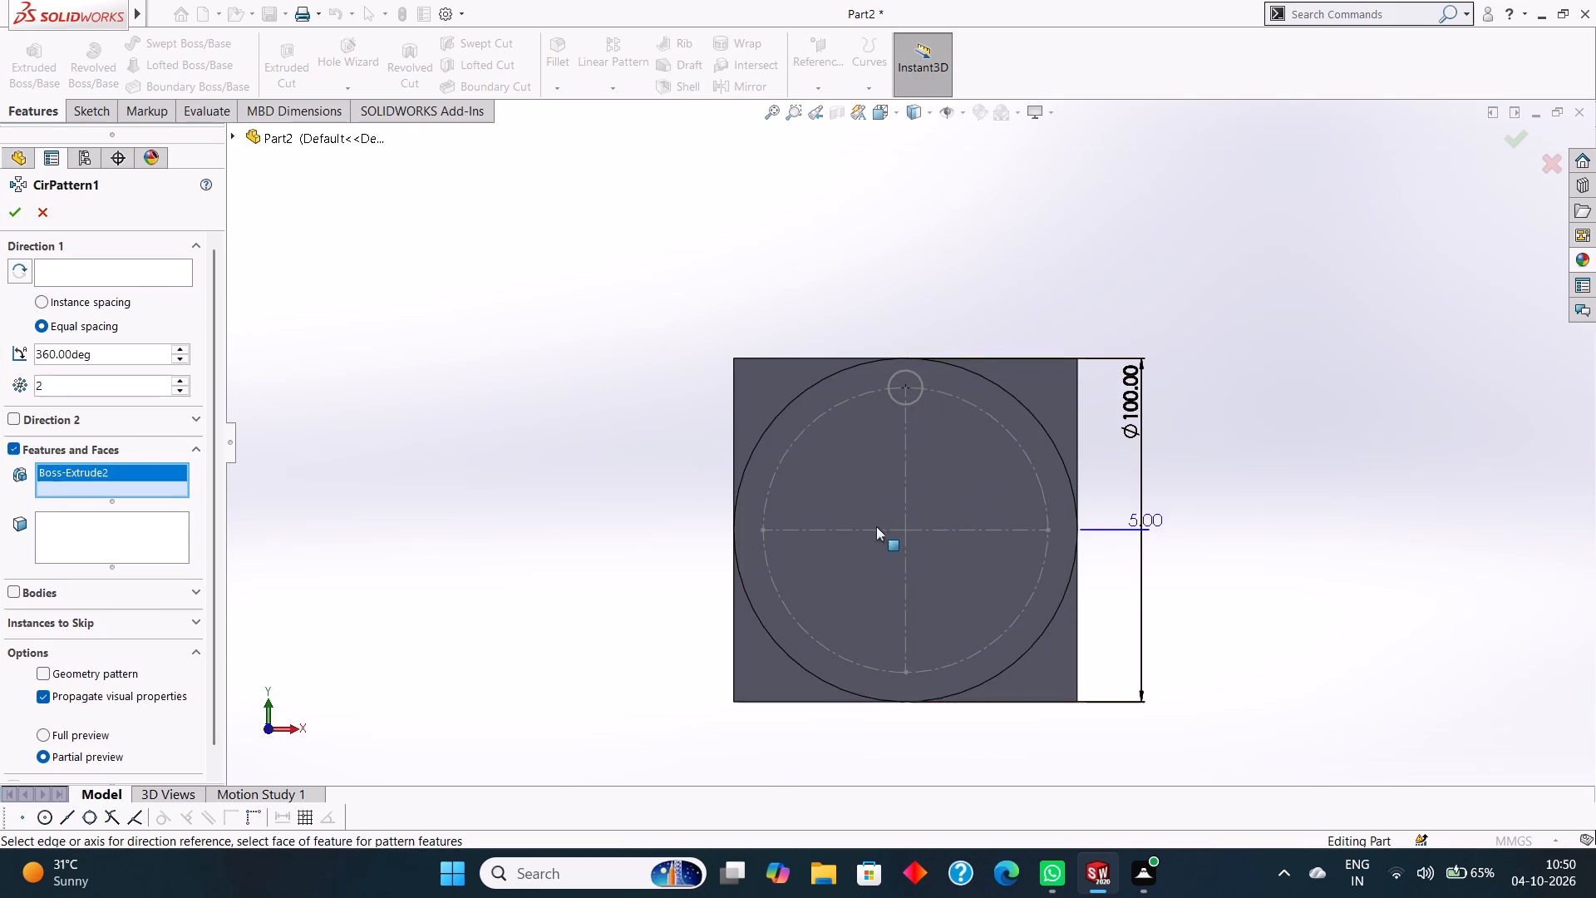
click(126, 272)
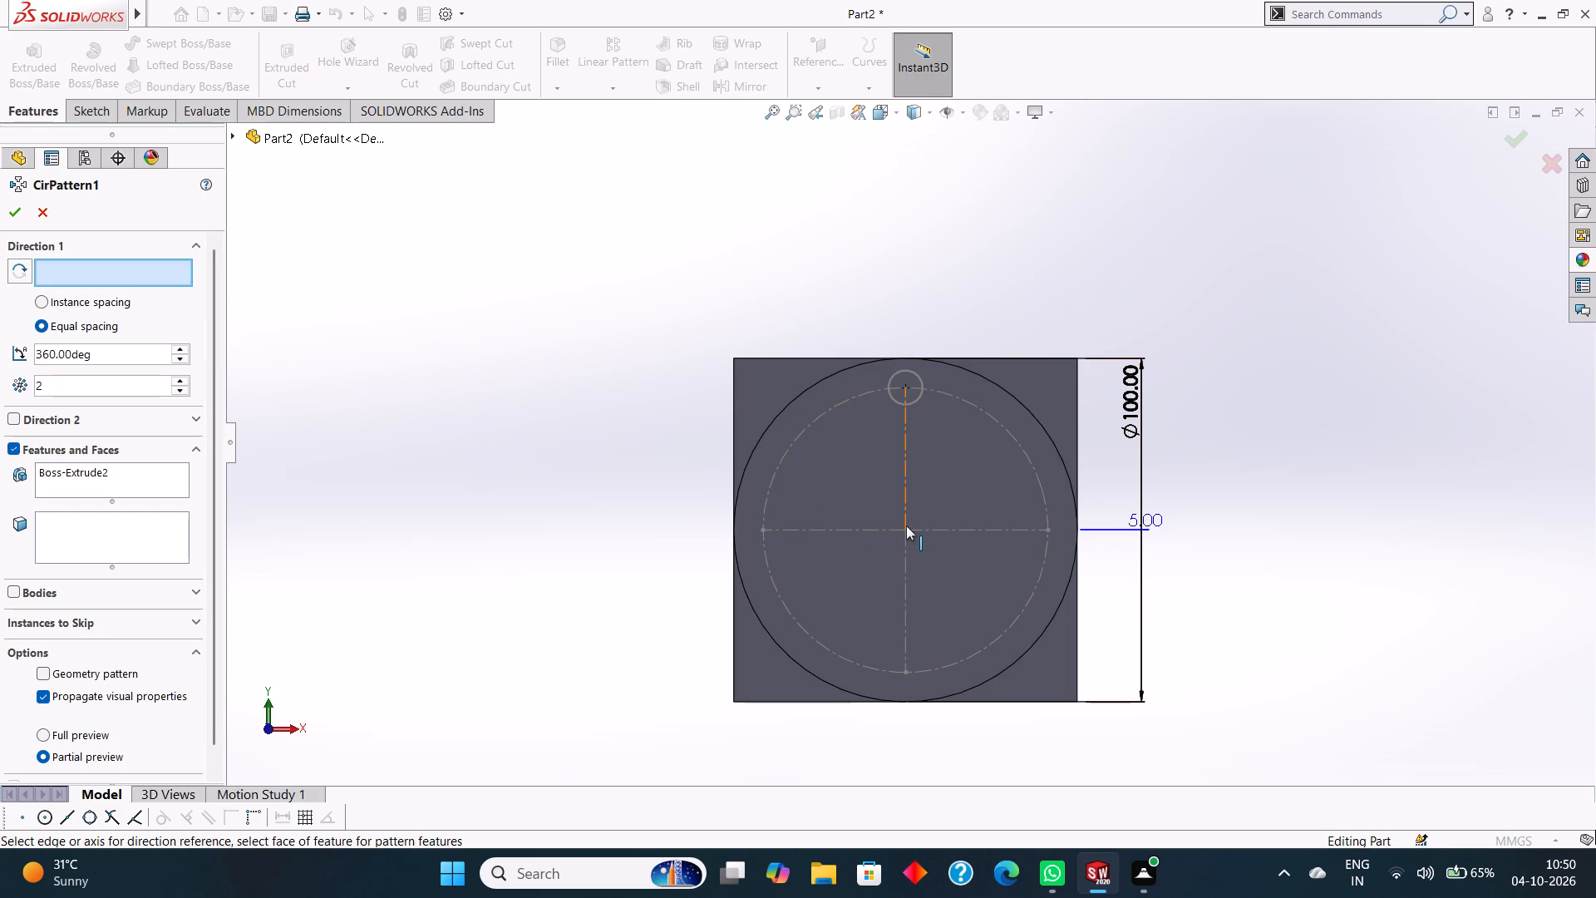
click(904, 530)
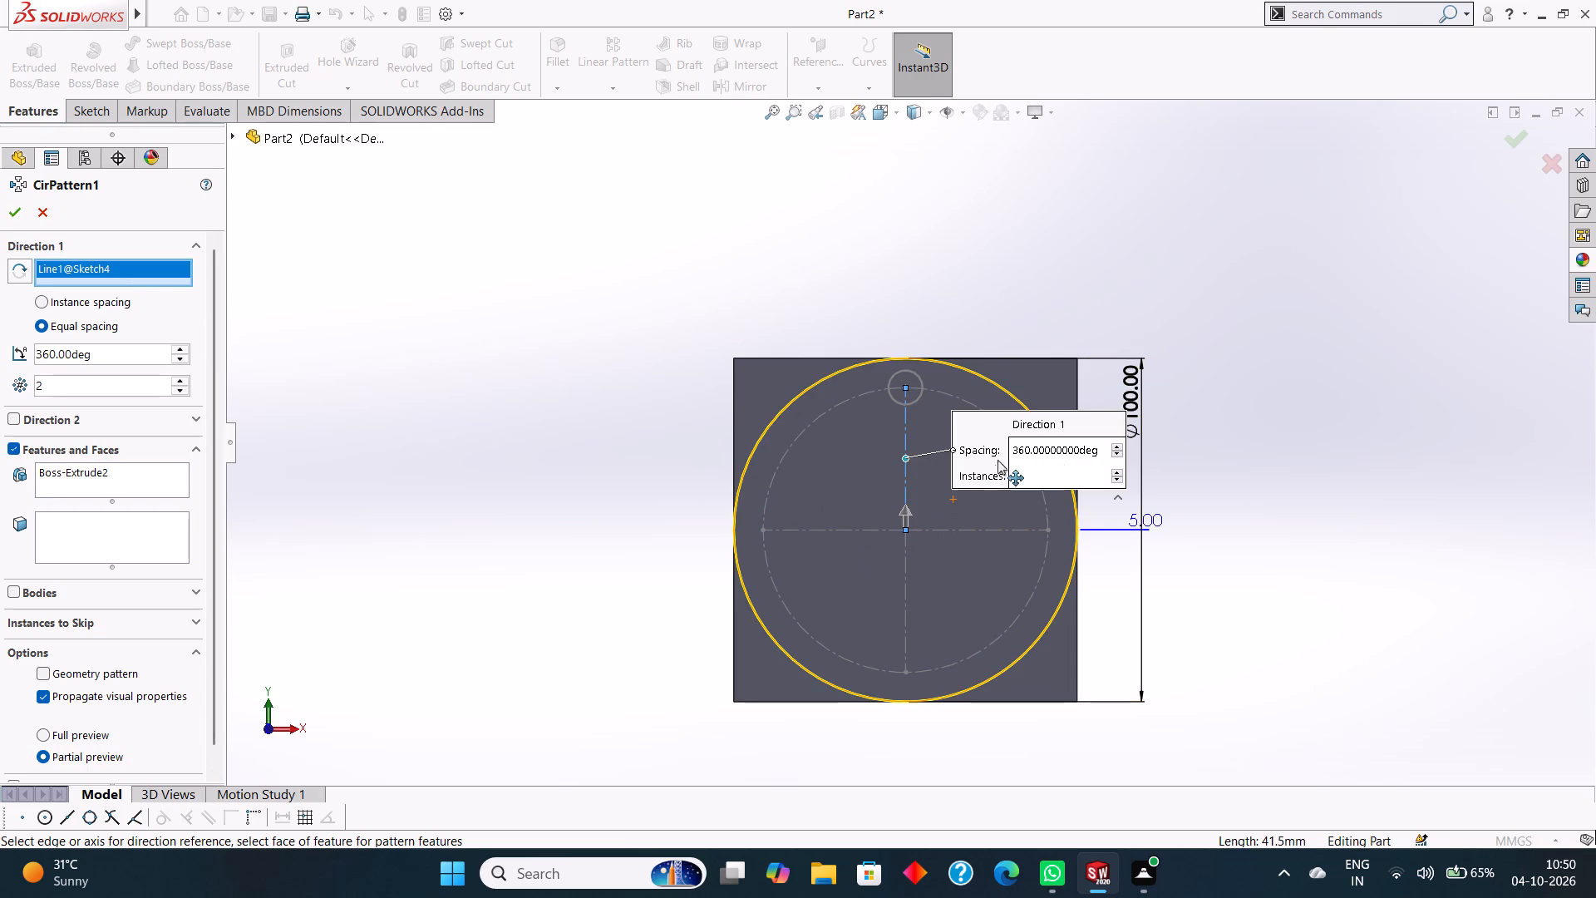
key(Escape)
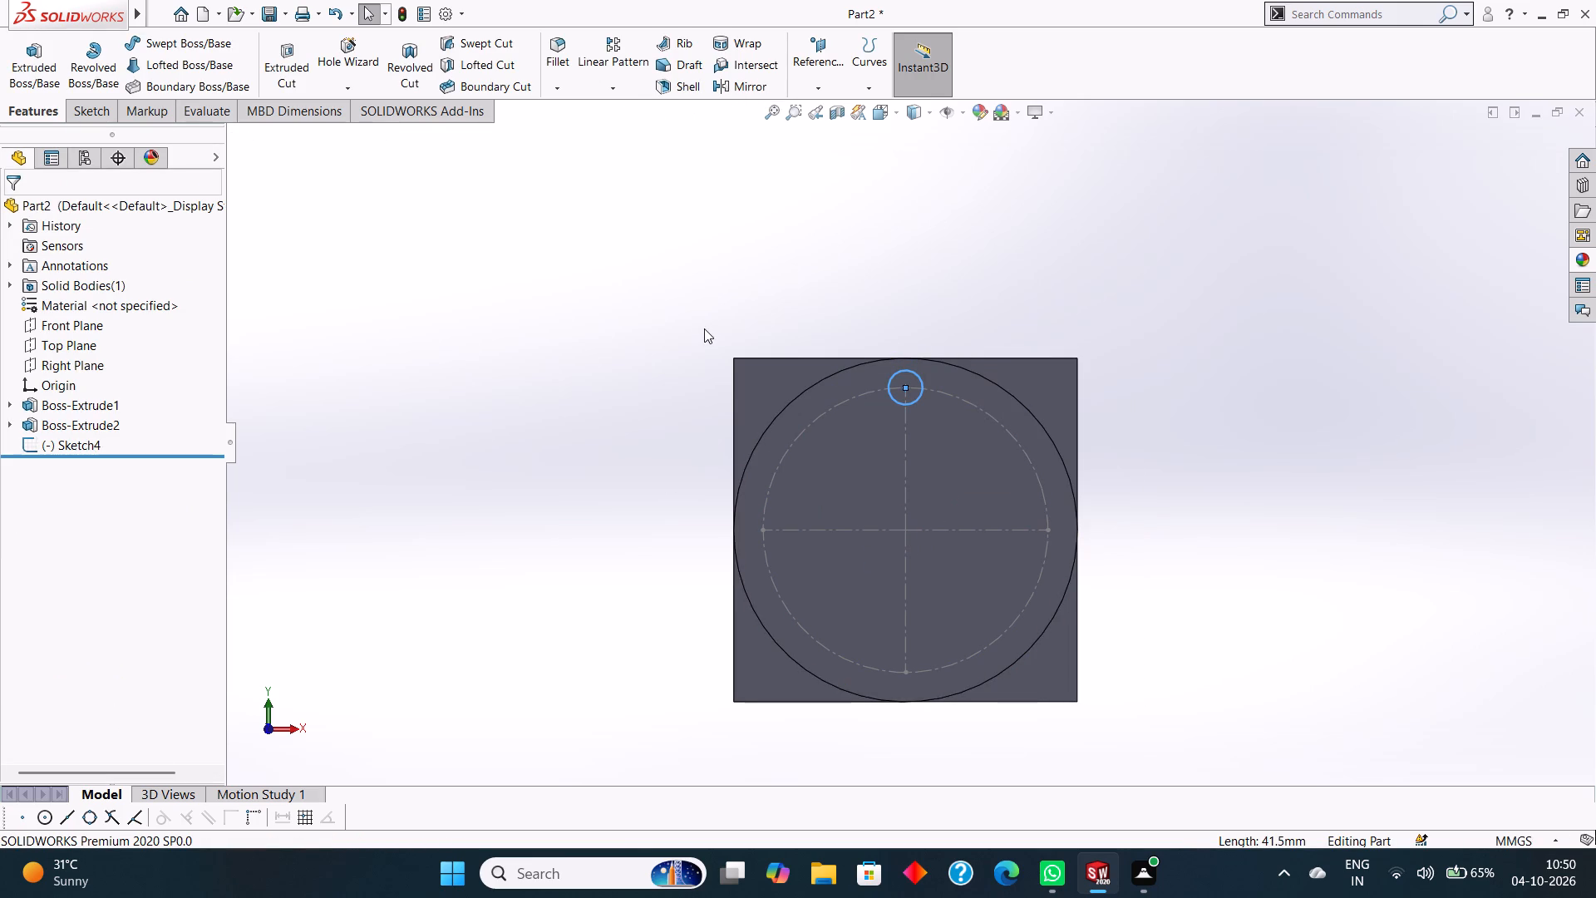
Return to editing the sketch and circular-pattern the small top circle into 4 equally spaced instances over 360° about the construction circle's centre.
key(ctrl+z)
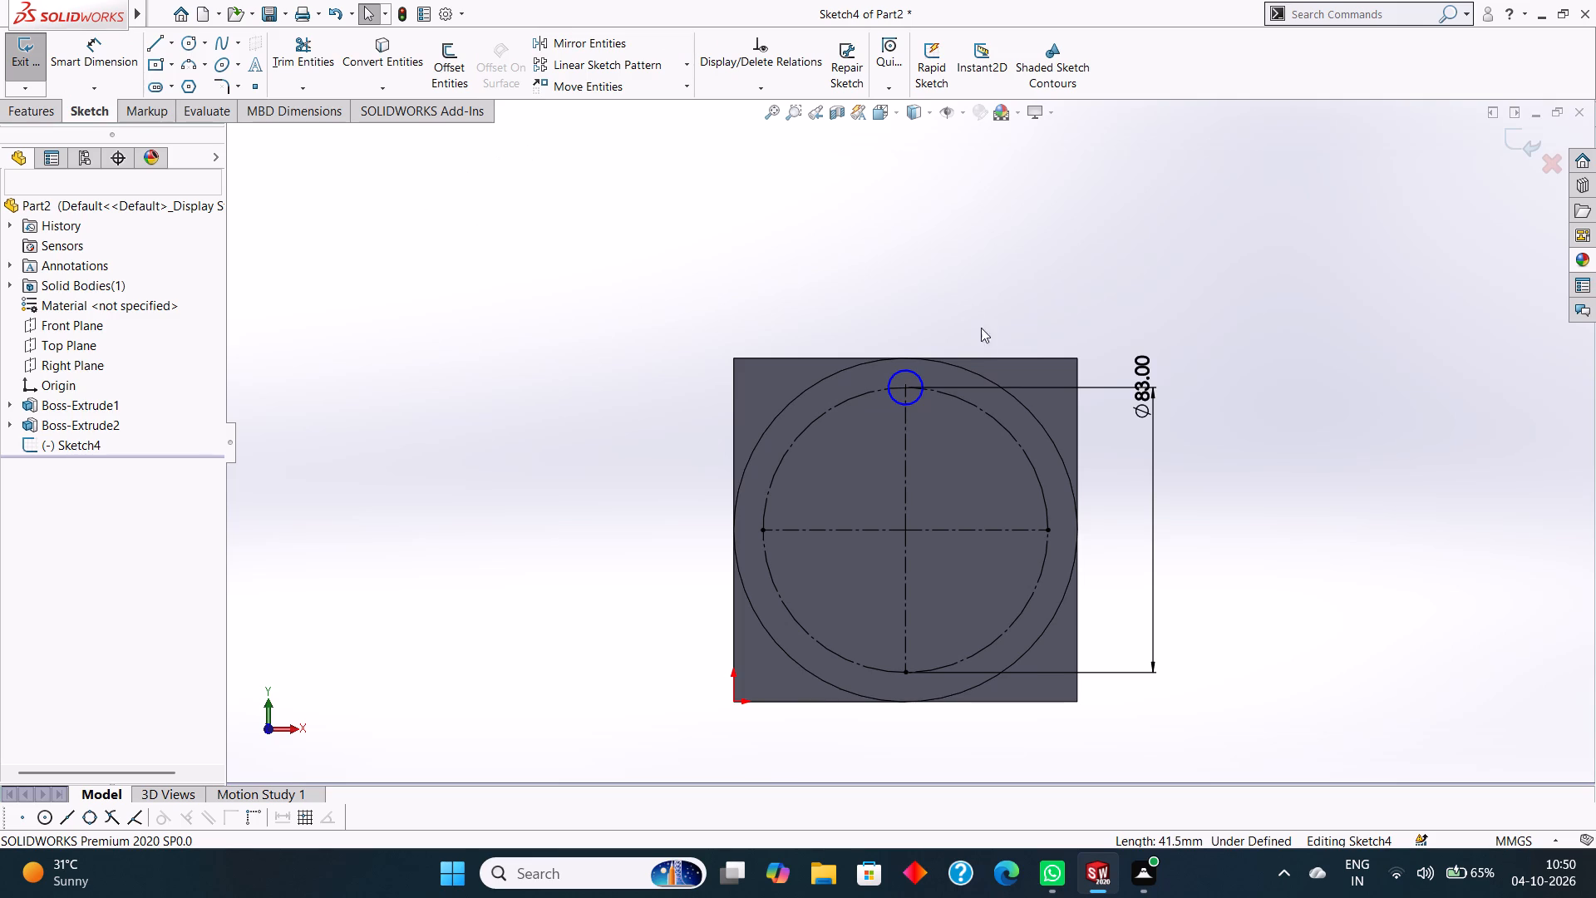
click(906, 371)
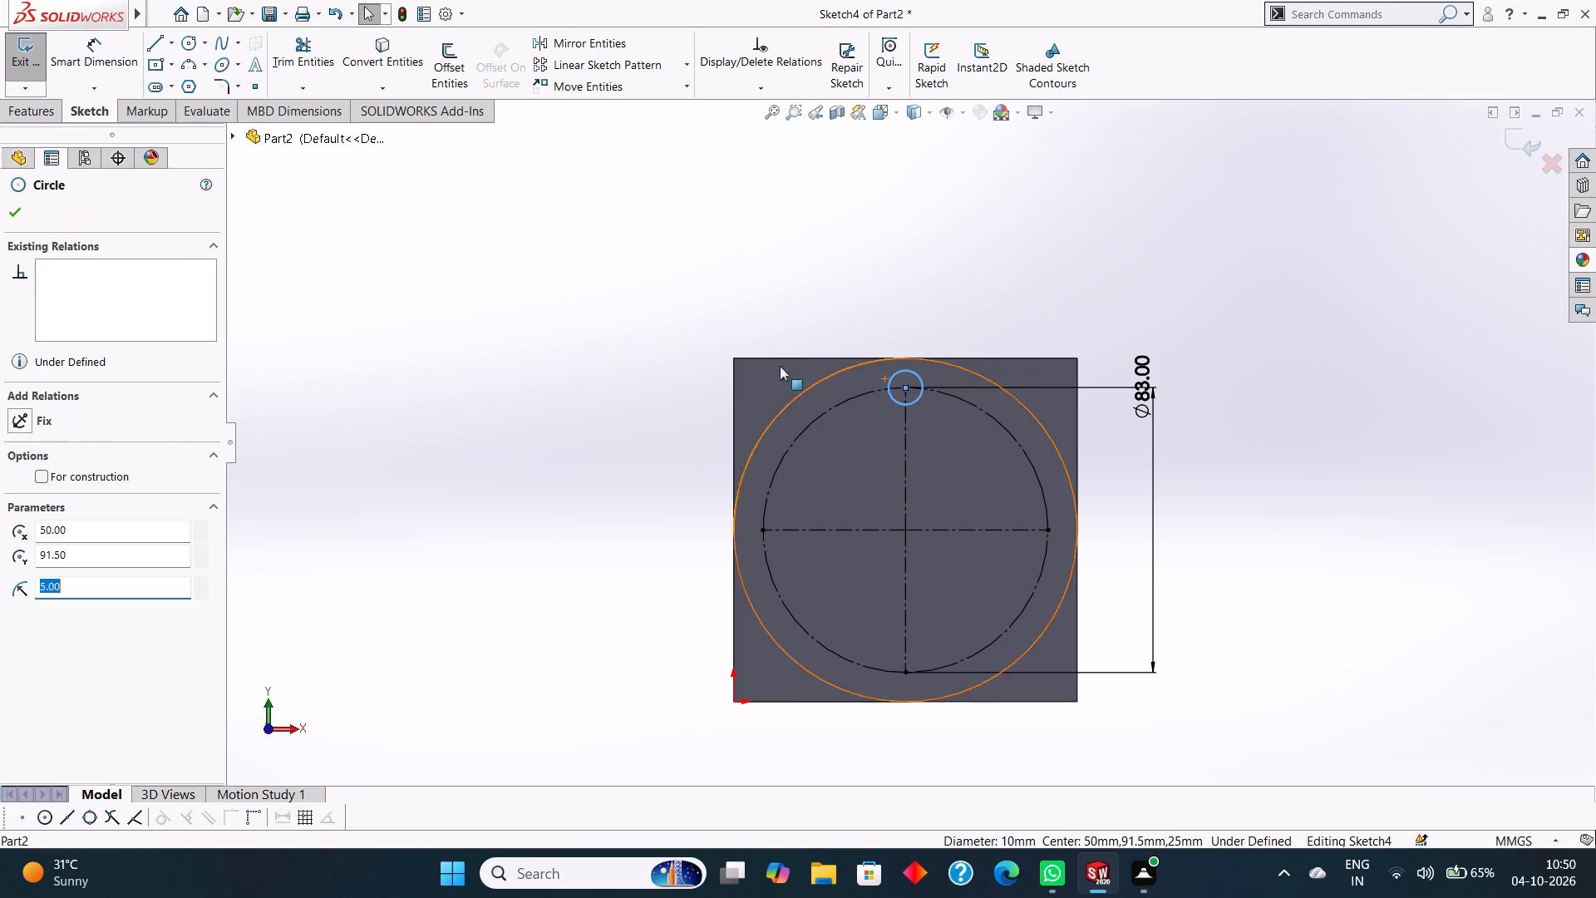
click(689, 64)
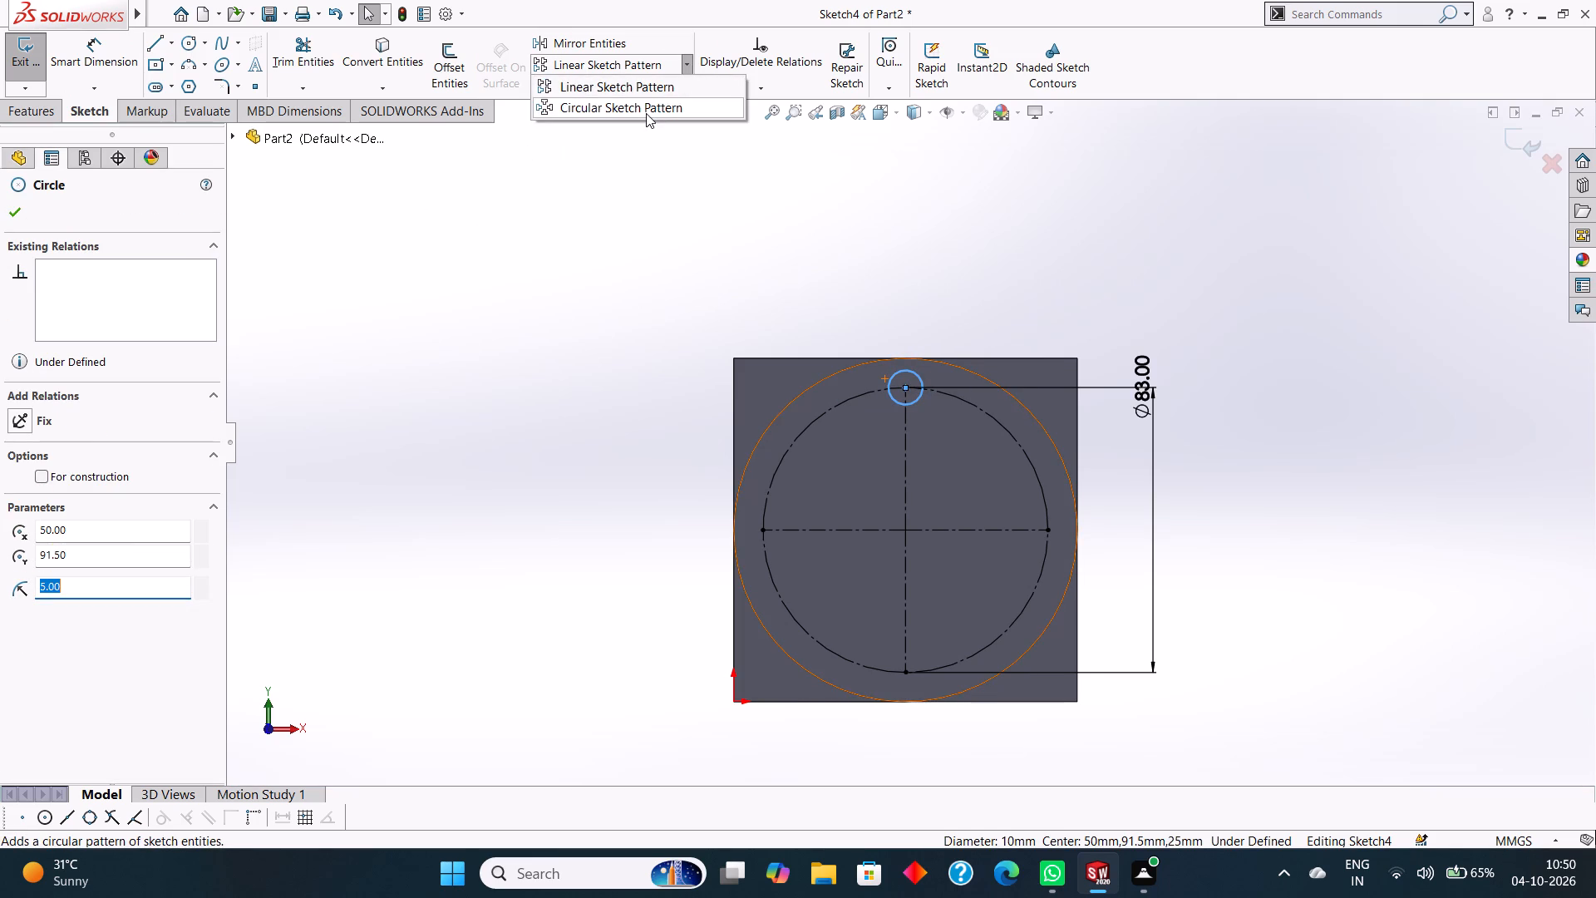
click(646, 113)
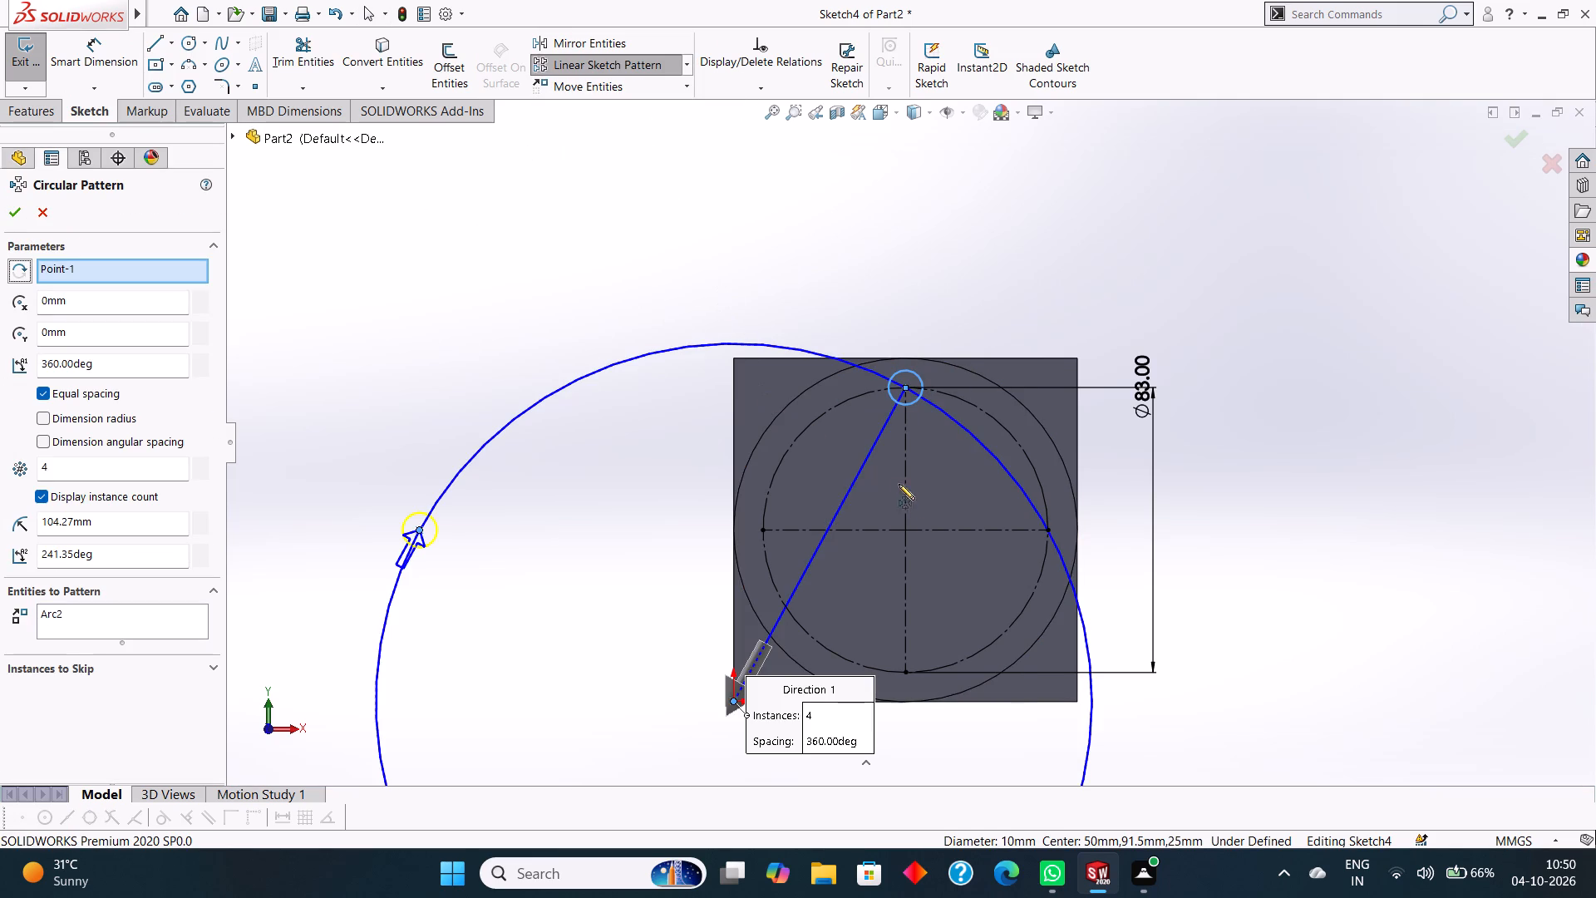
click(906, 535)
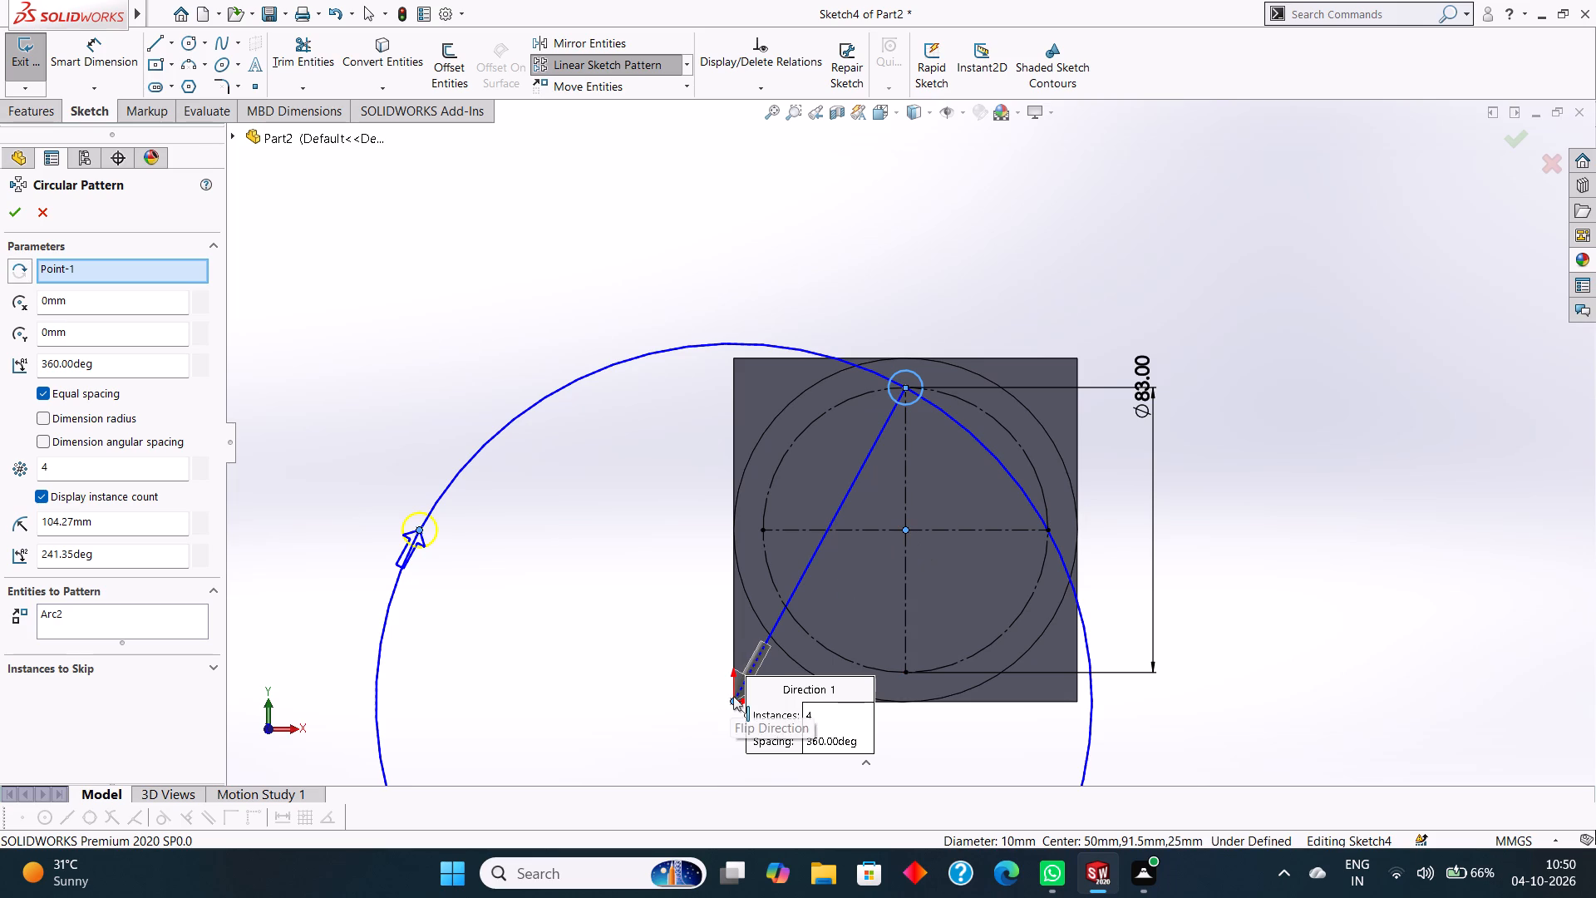
drag(734, 696, 872, 581)
drag(733, 701, 903, 525)
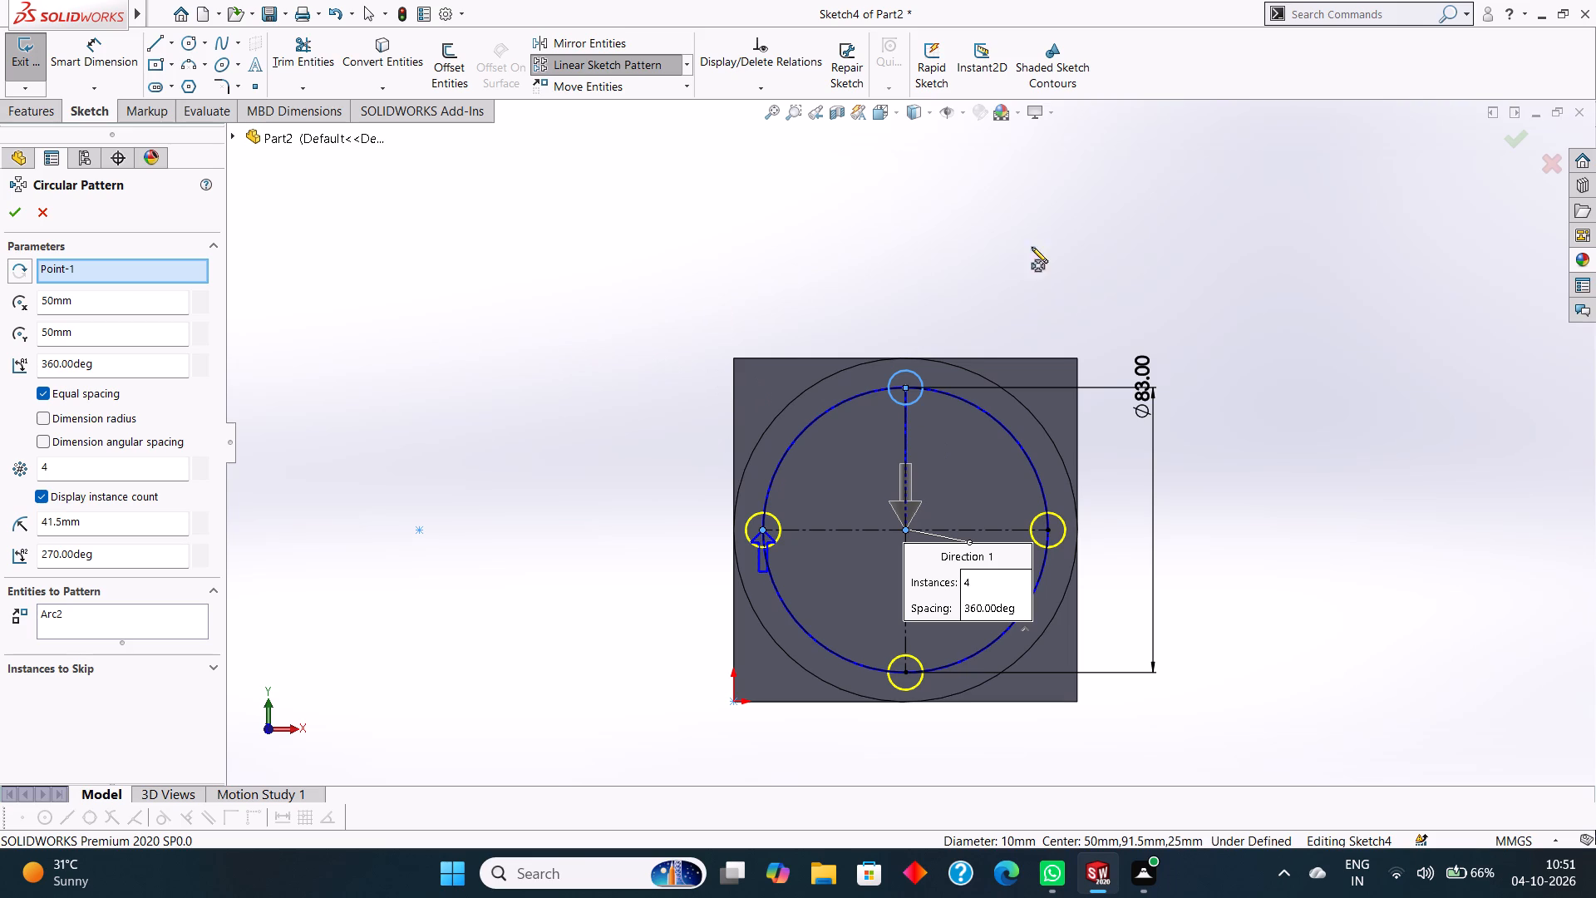
click(11, 214)
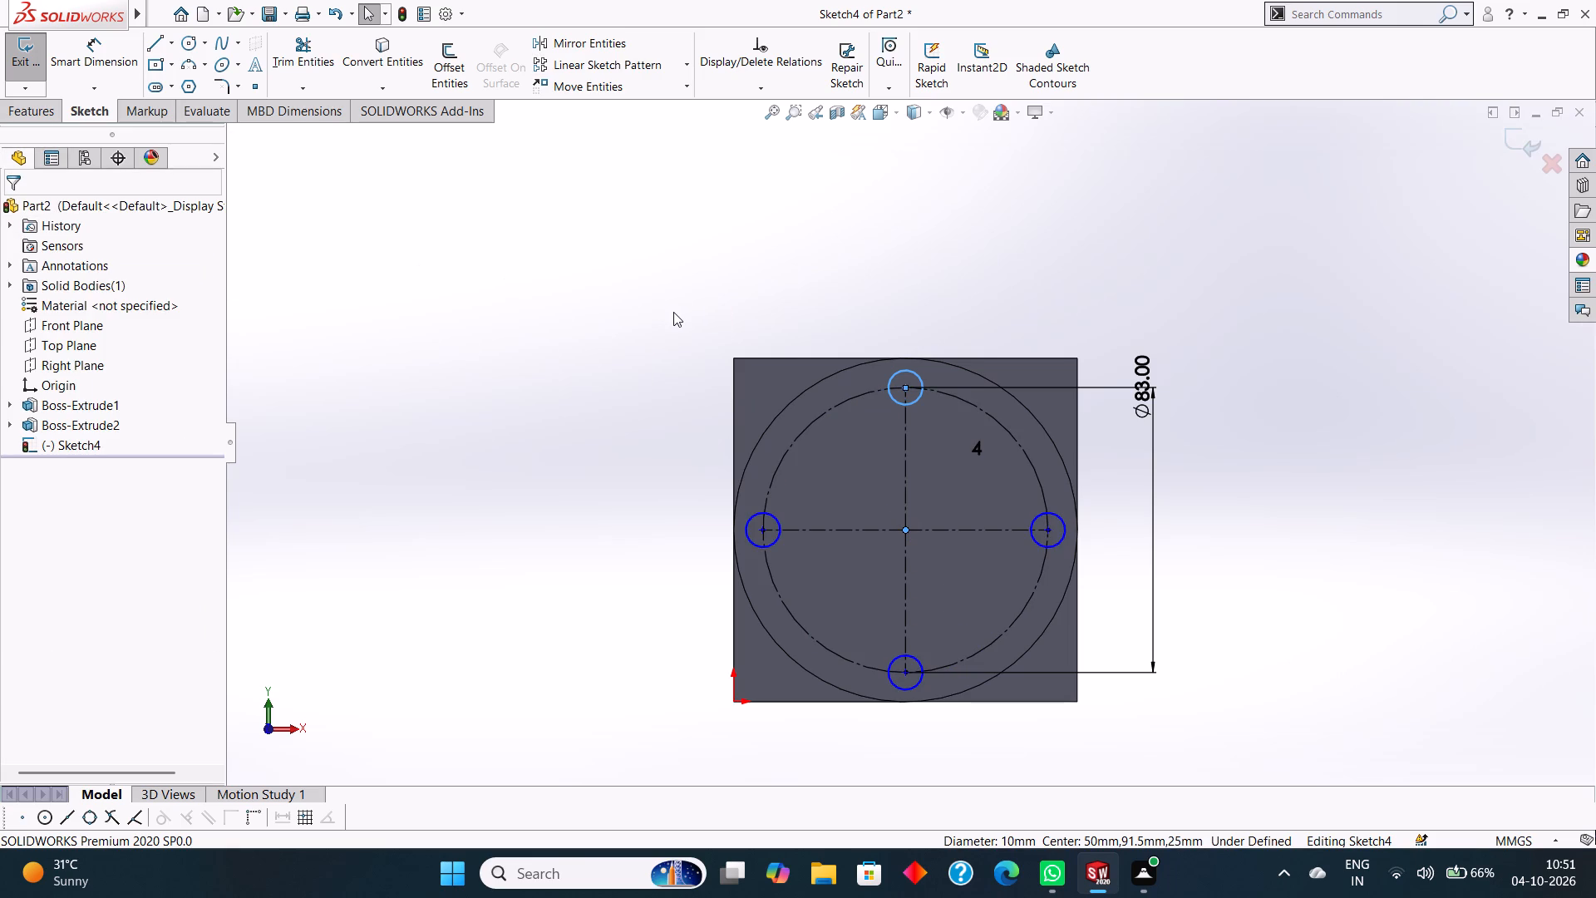
click(751, 245)
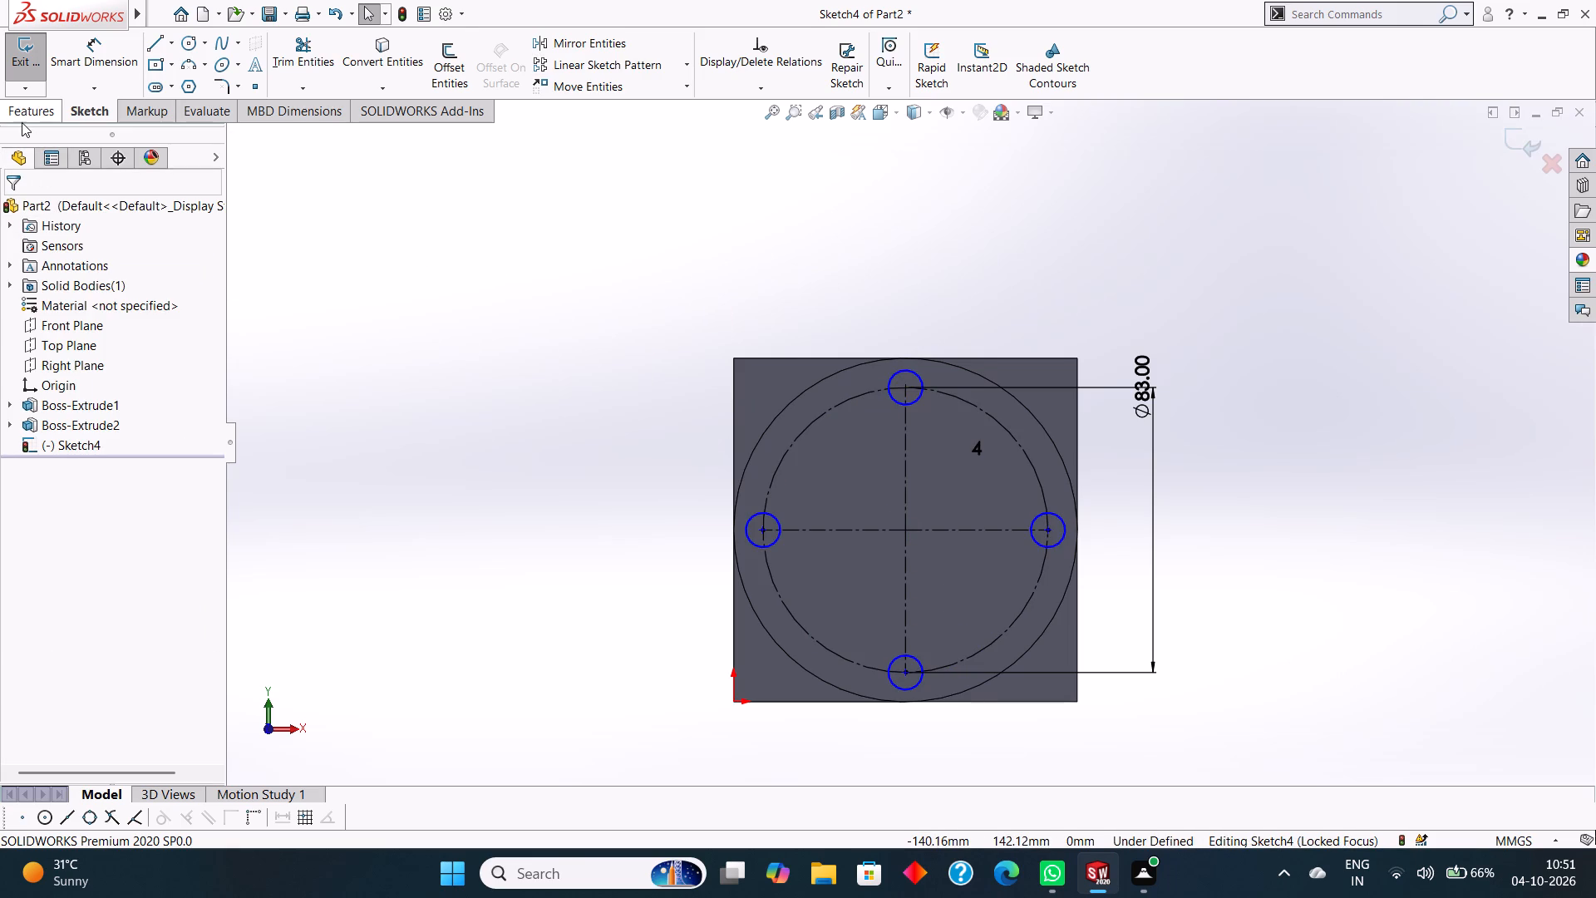
Cut-extrude the four small circles into the circular boss with a blind depth of 5 mm.
click(22, 122)
click(304, 52)
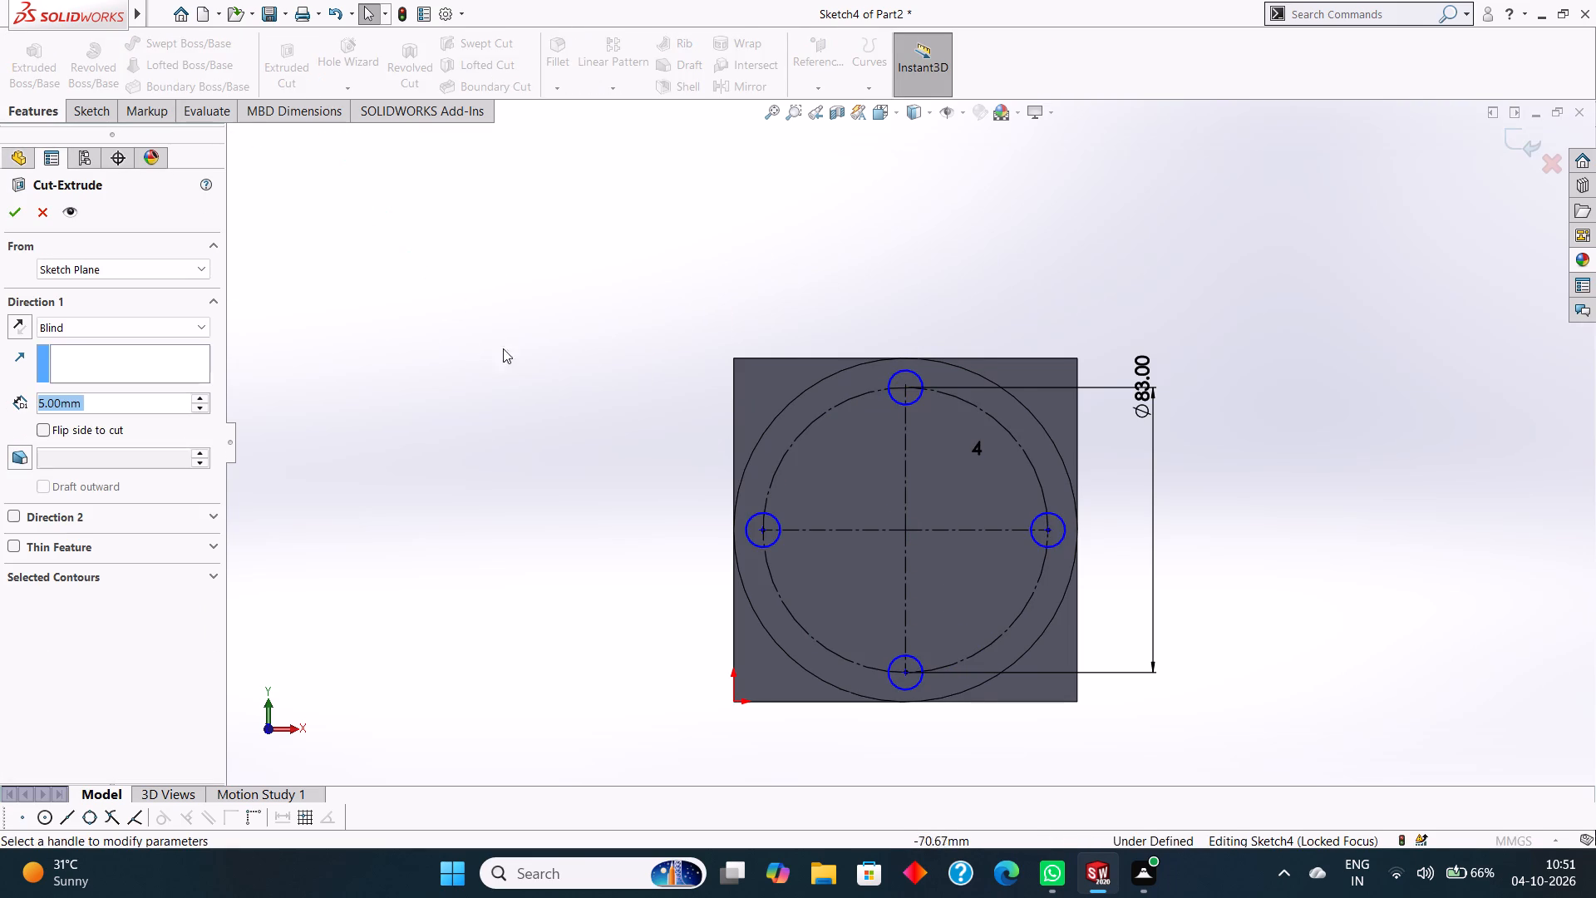
middle_drag(520, 388, 599, 209)
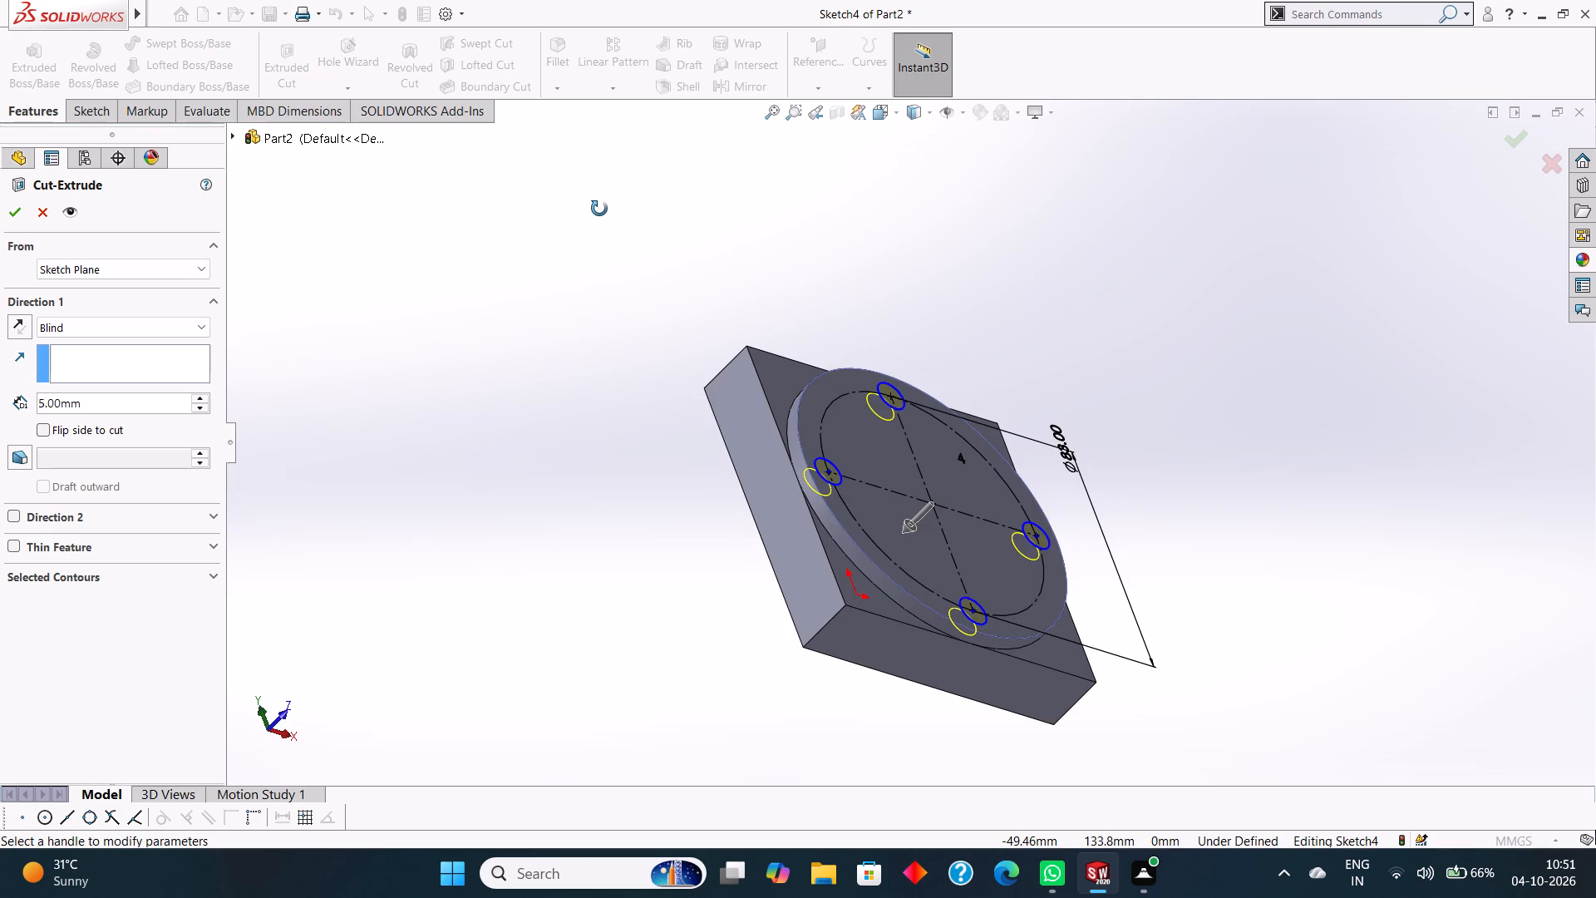
middle_drag(599, 209, 573, 249)
click(16, 215)
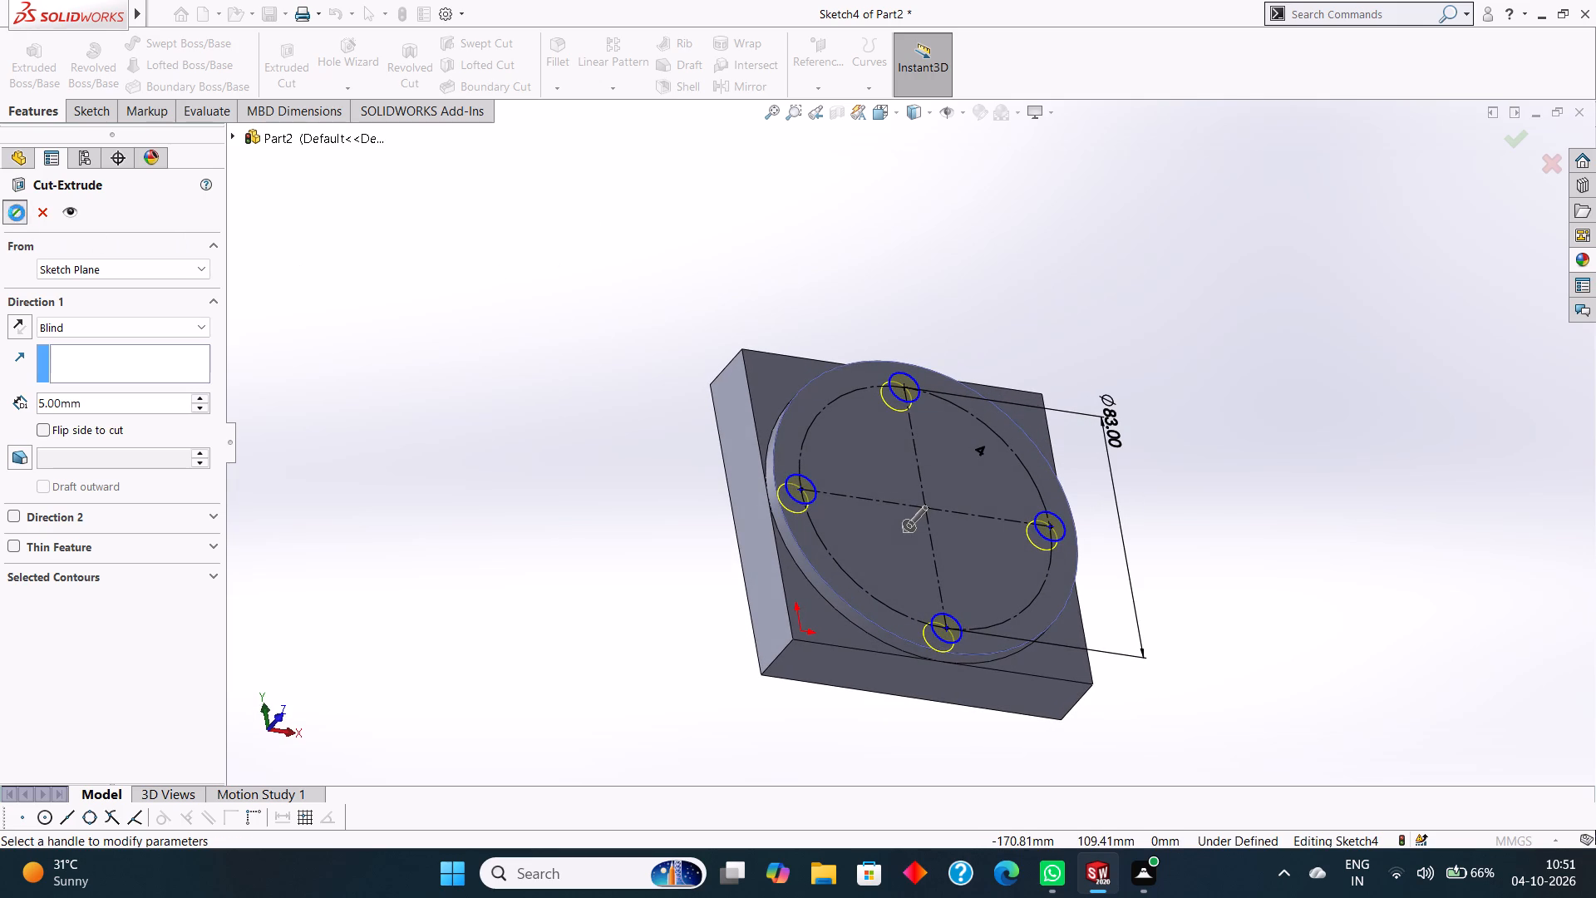
click(479, 242)
Open a new sketch on the front face of the circular boss, viewed normal to the face.
middle_drag(1209, 264, 1174, 301)
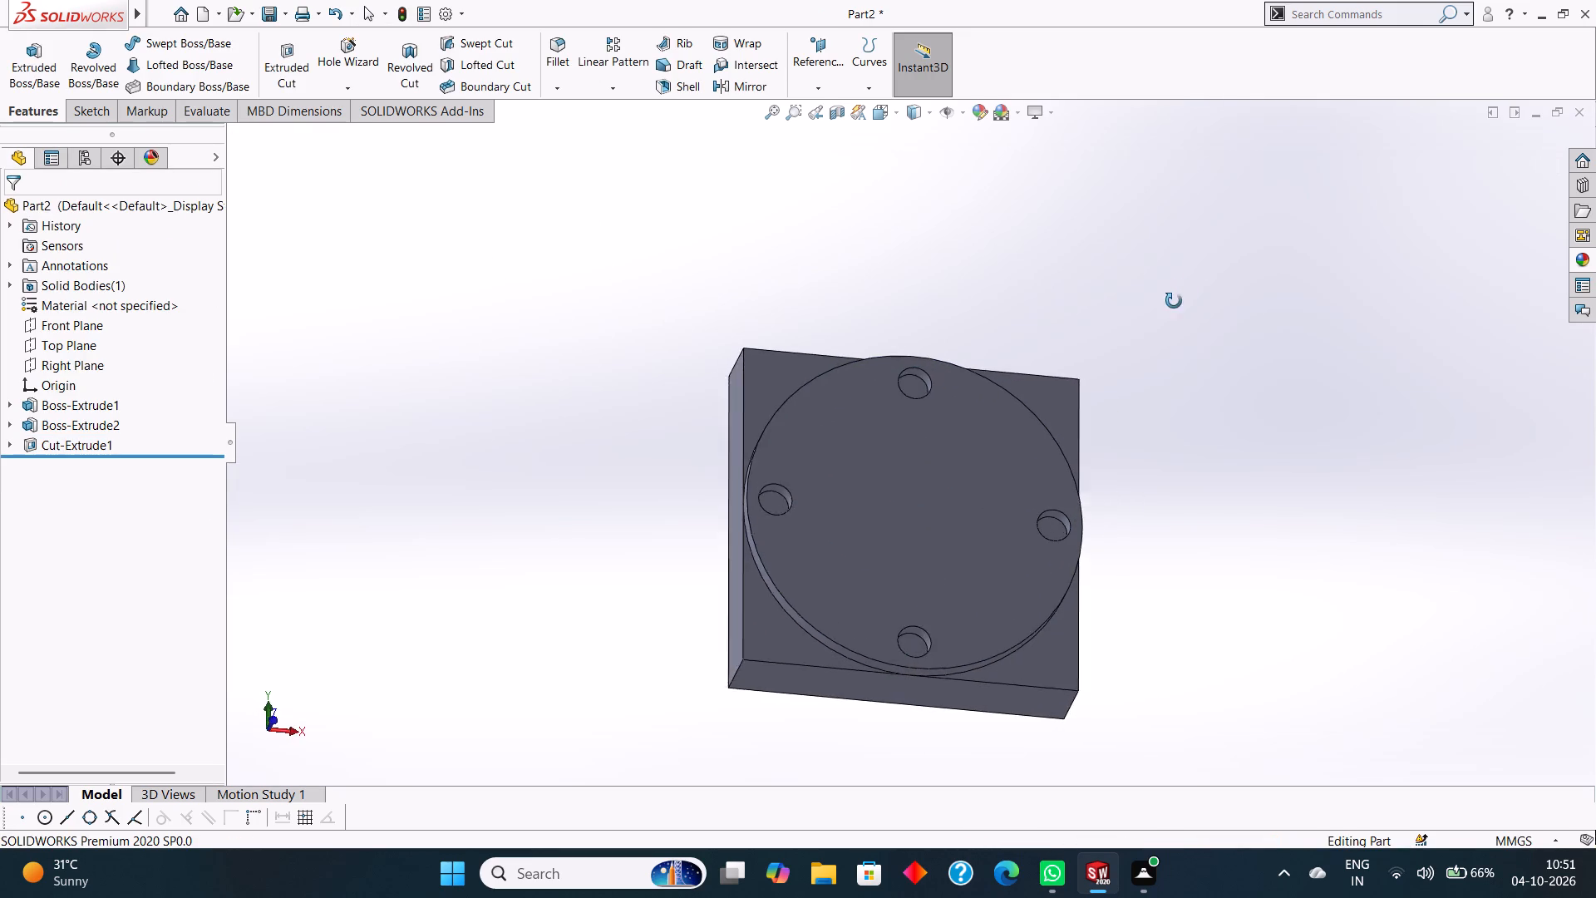
middle_drag(1174, 301, 1154, 263)
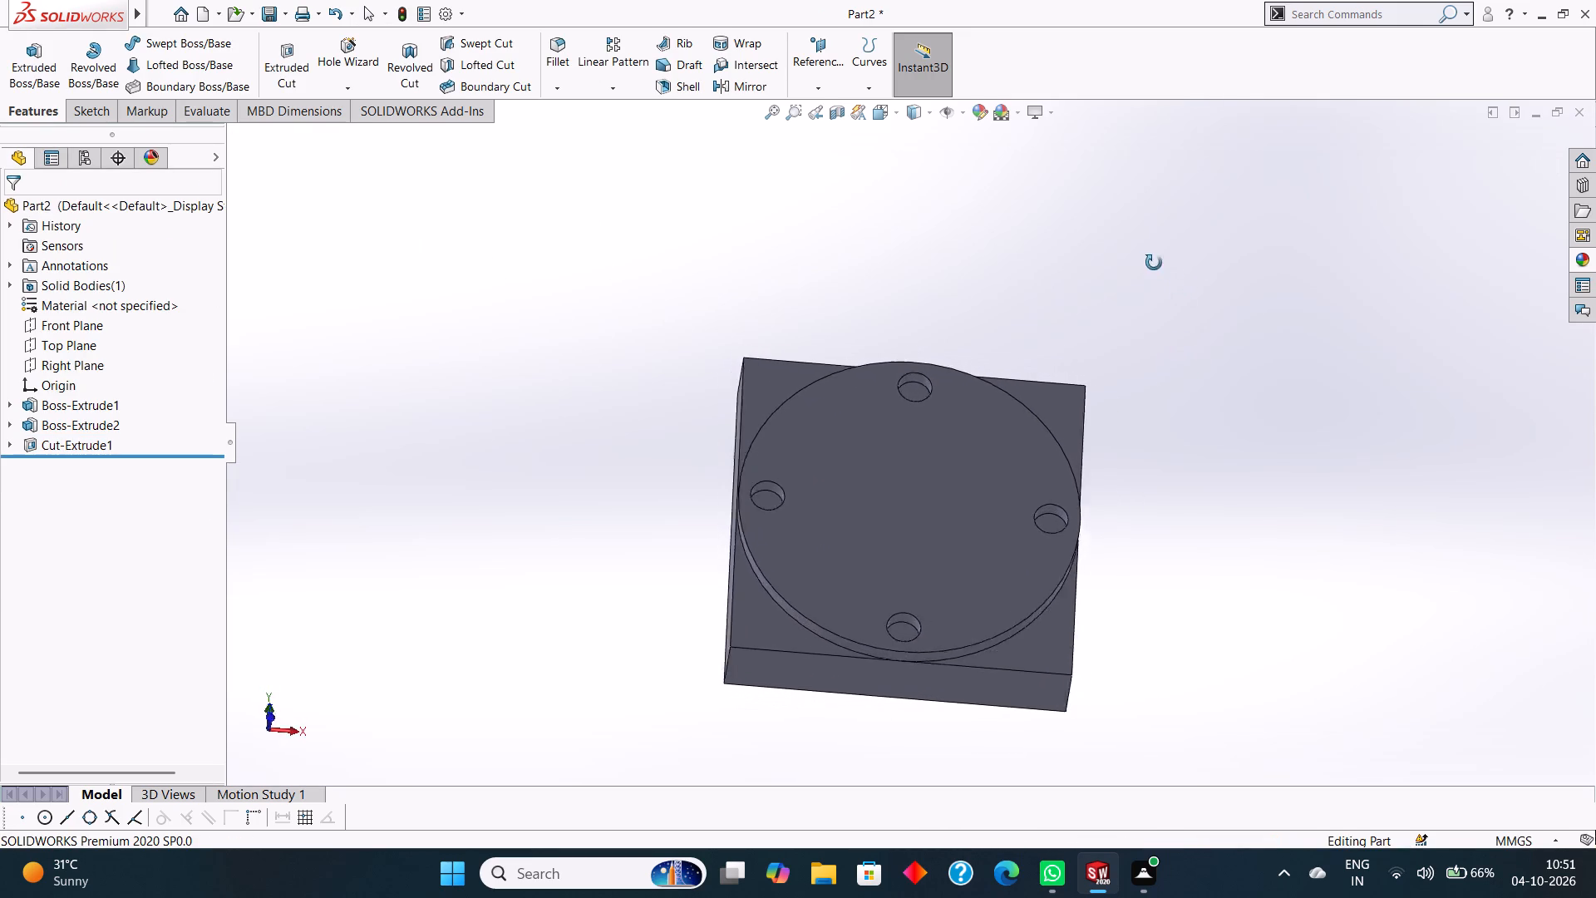
middle_drag(1154, 263, 1195, 383)
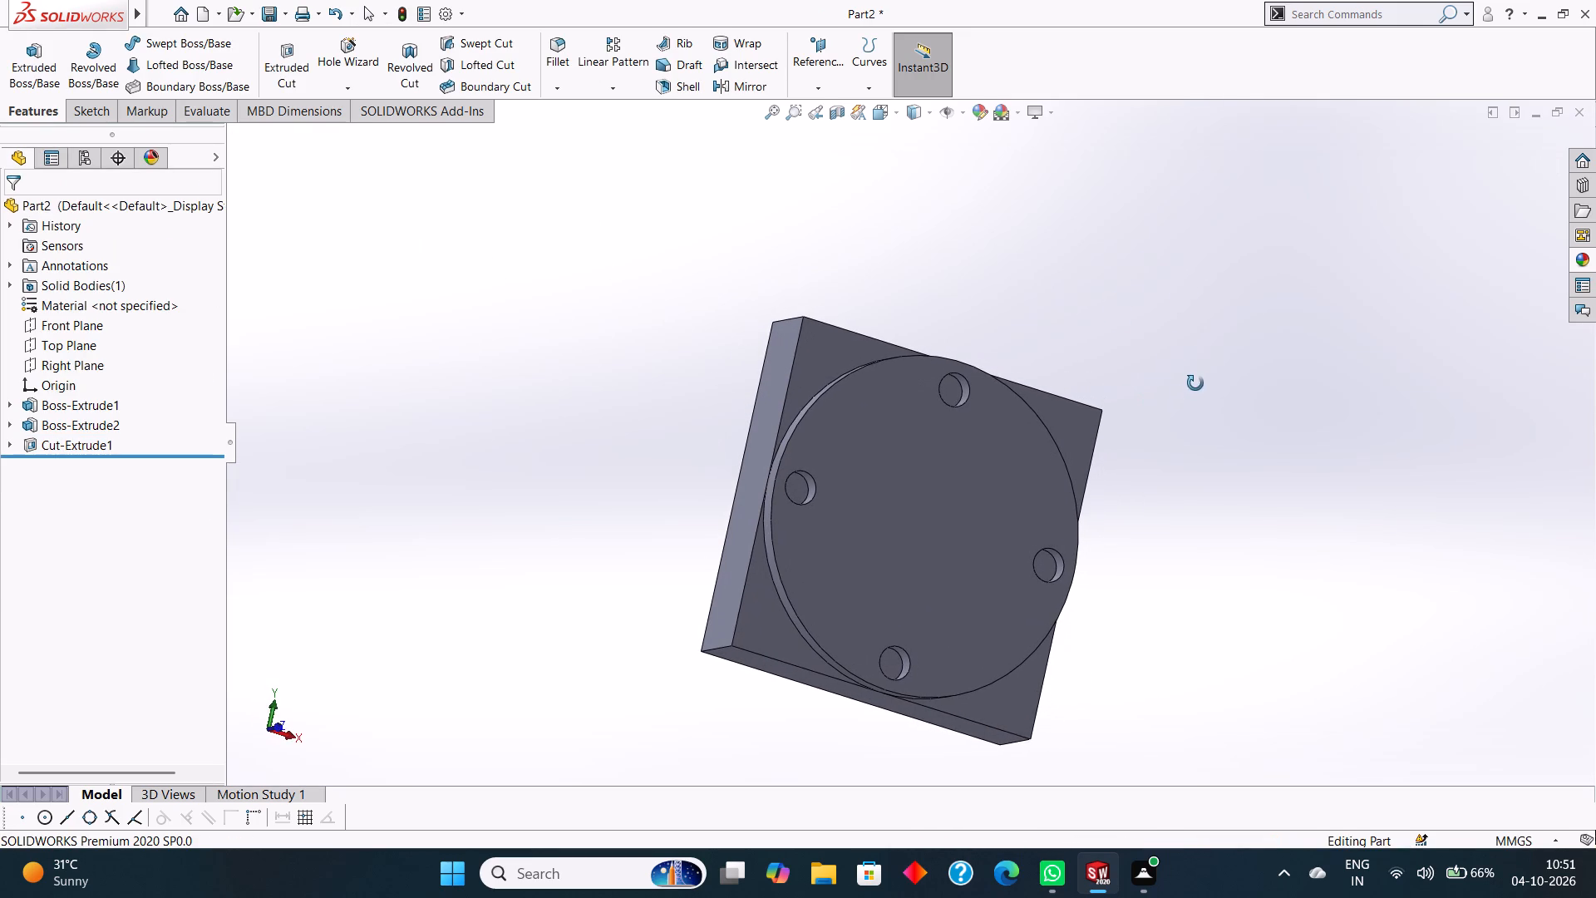
middle_drag(1195, 383, 1203, 395)
click(966, 521)
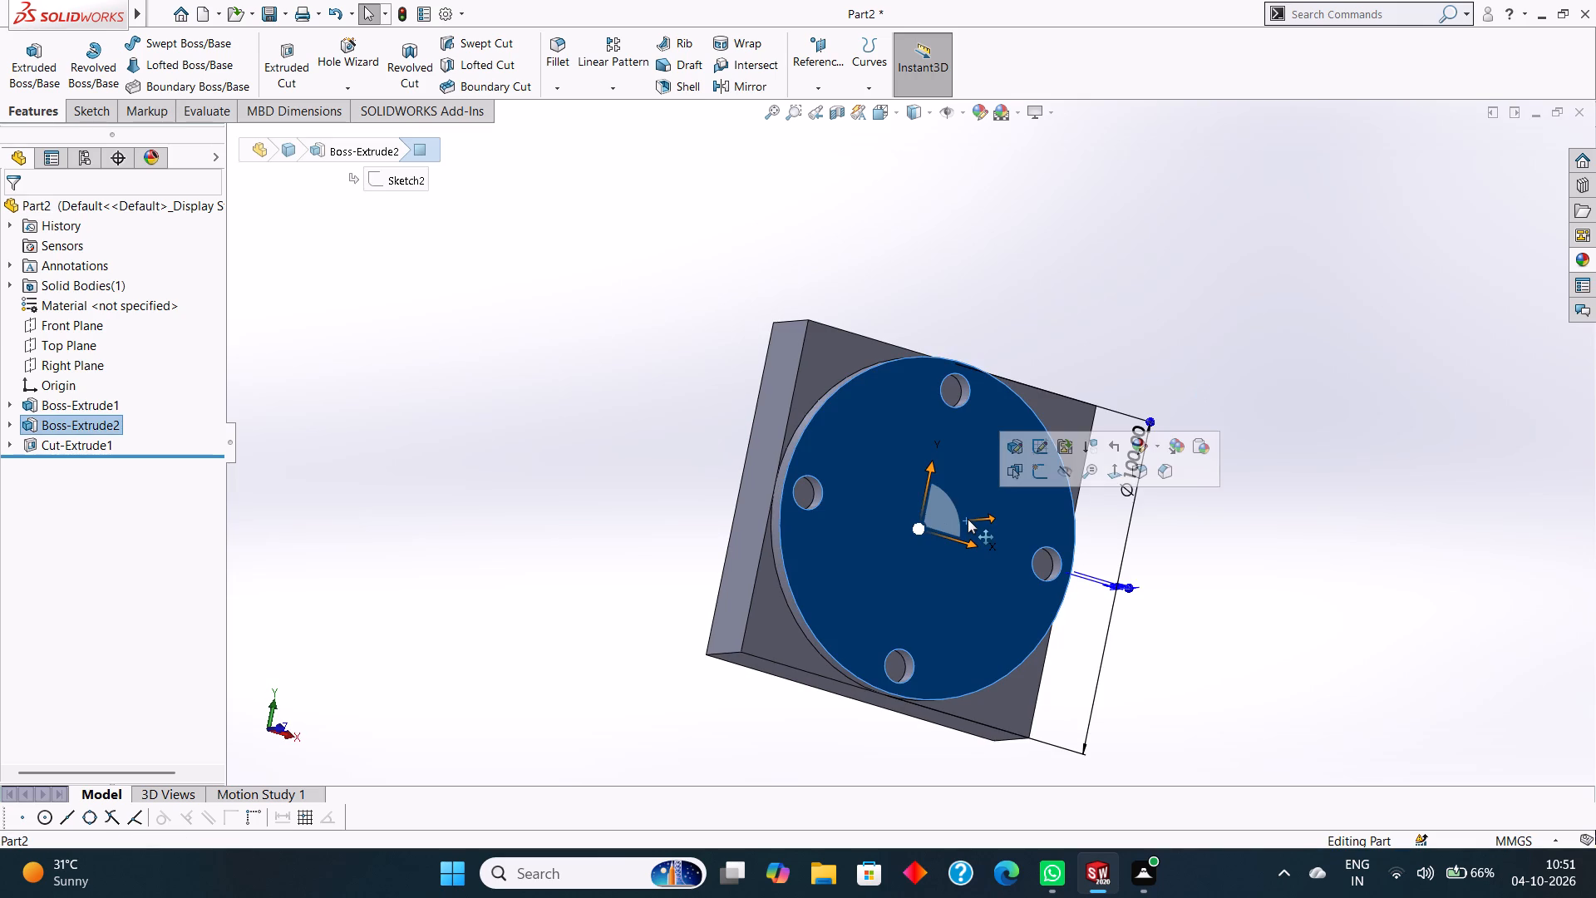
key(ctrl+8)
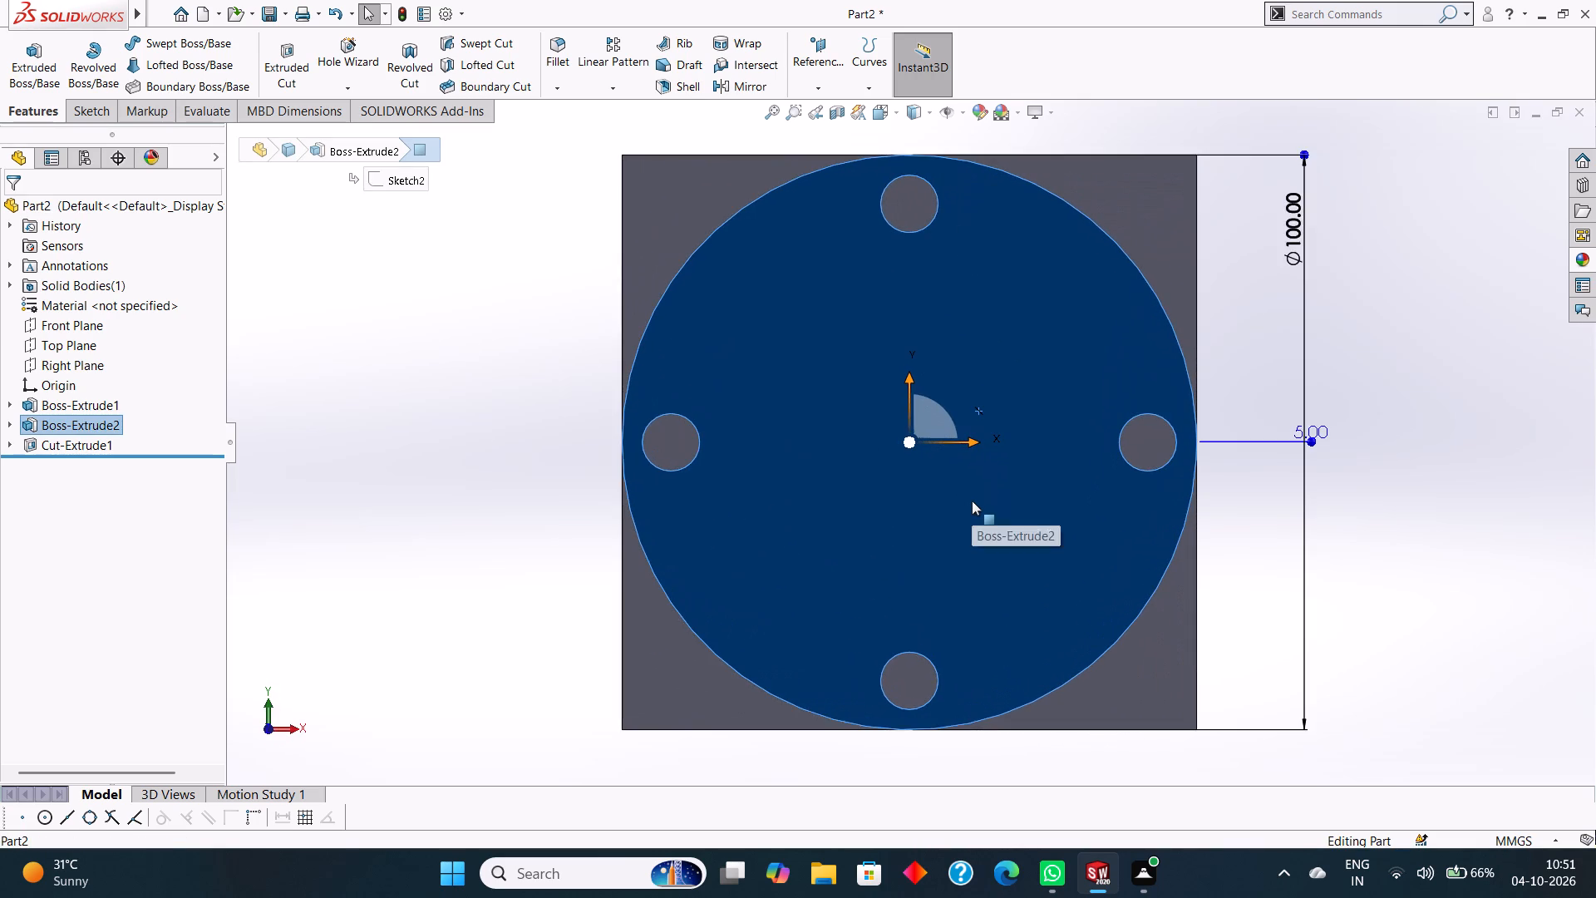
key(Escape)
right_click(905, 357)
click(948, 328)
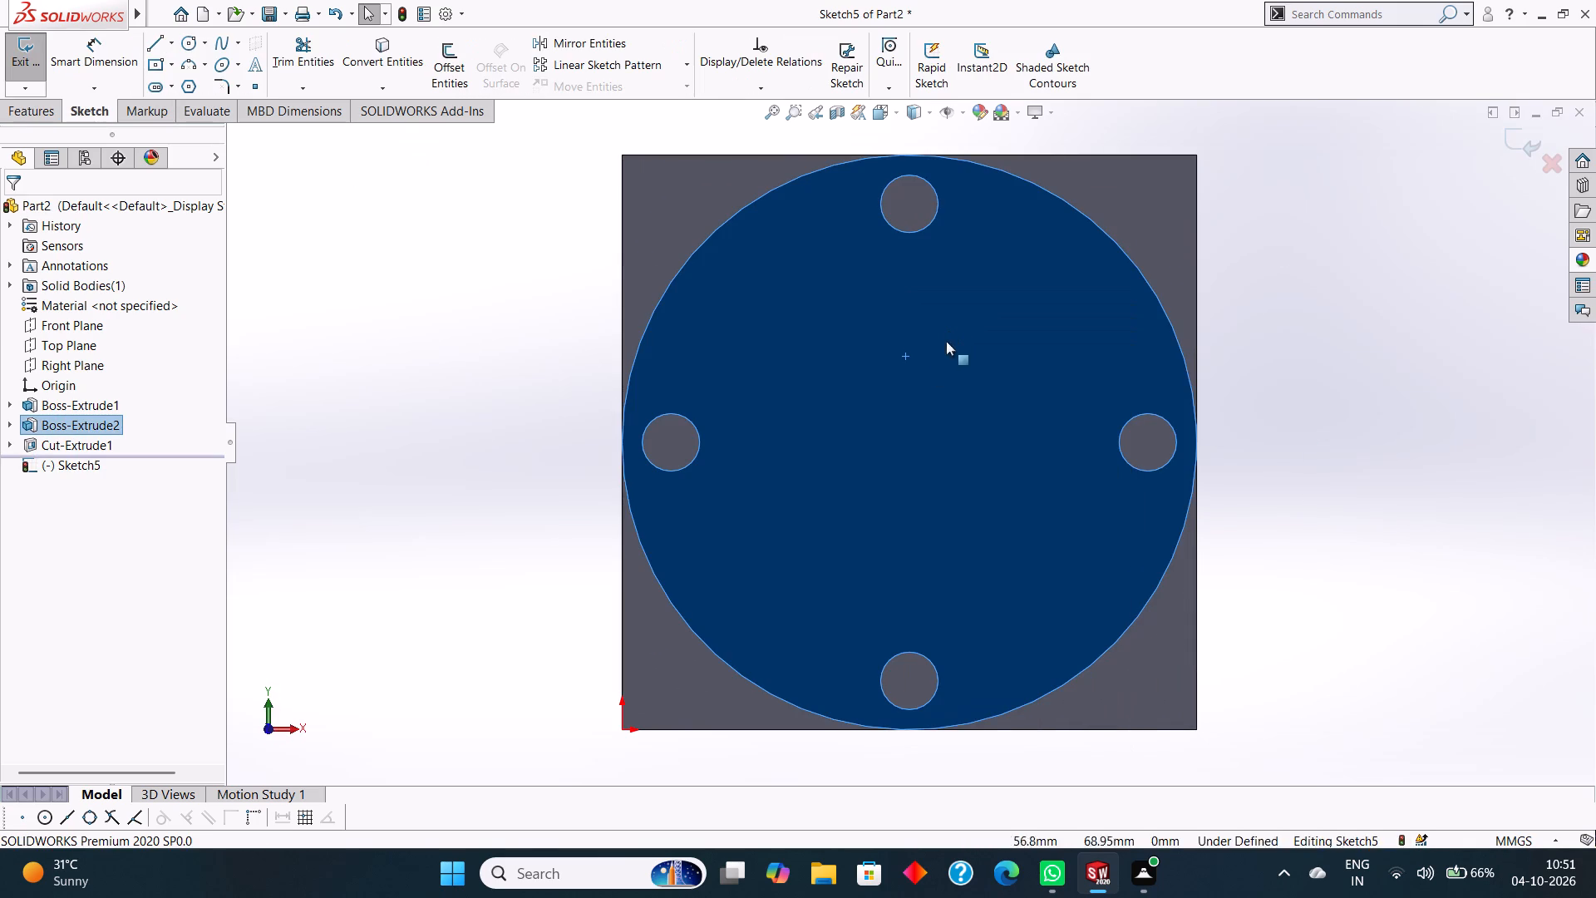
key(Escape)
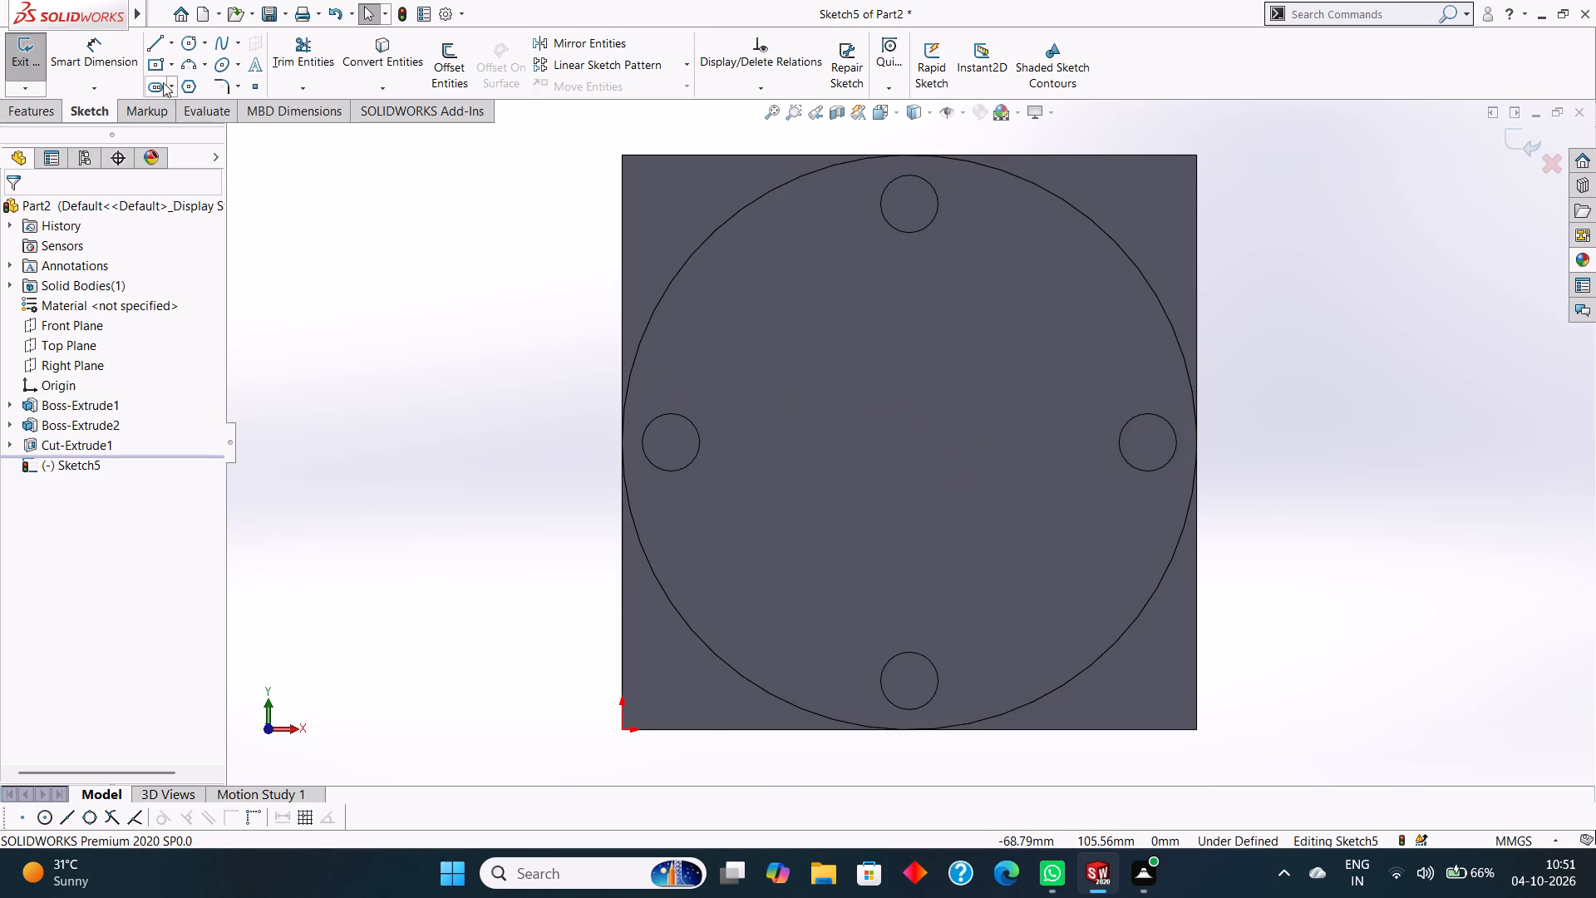
Draw a circle of 30 mm radius centred on the circular boss.
click(194, 40)
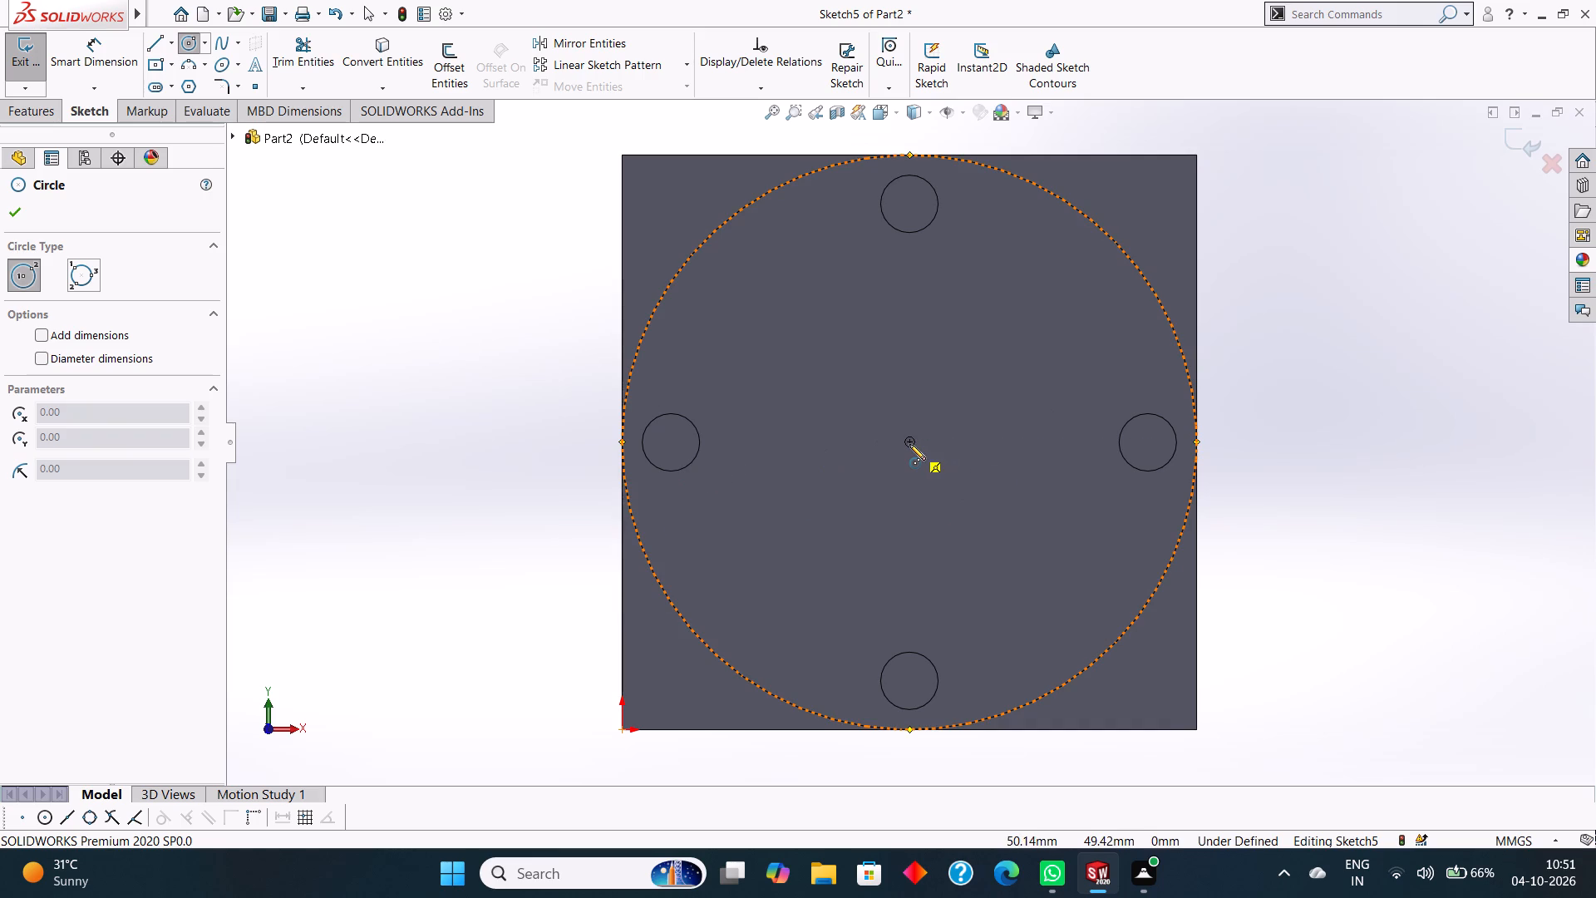
drag(909, 444, 1041, 534)
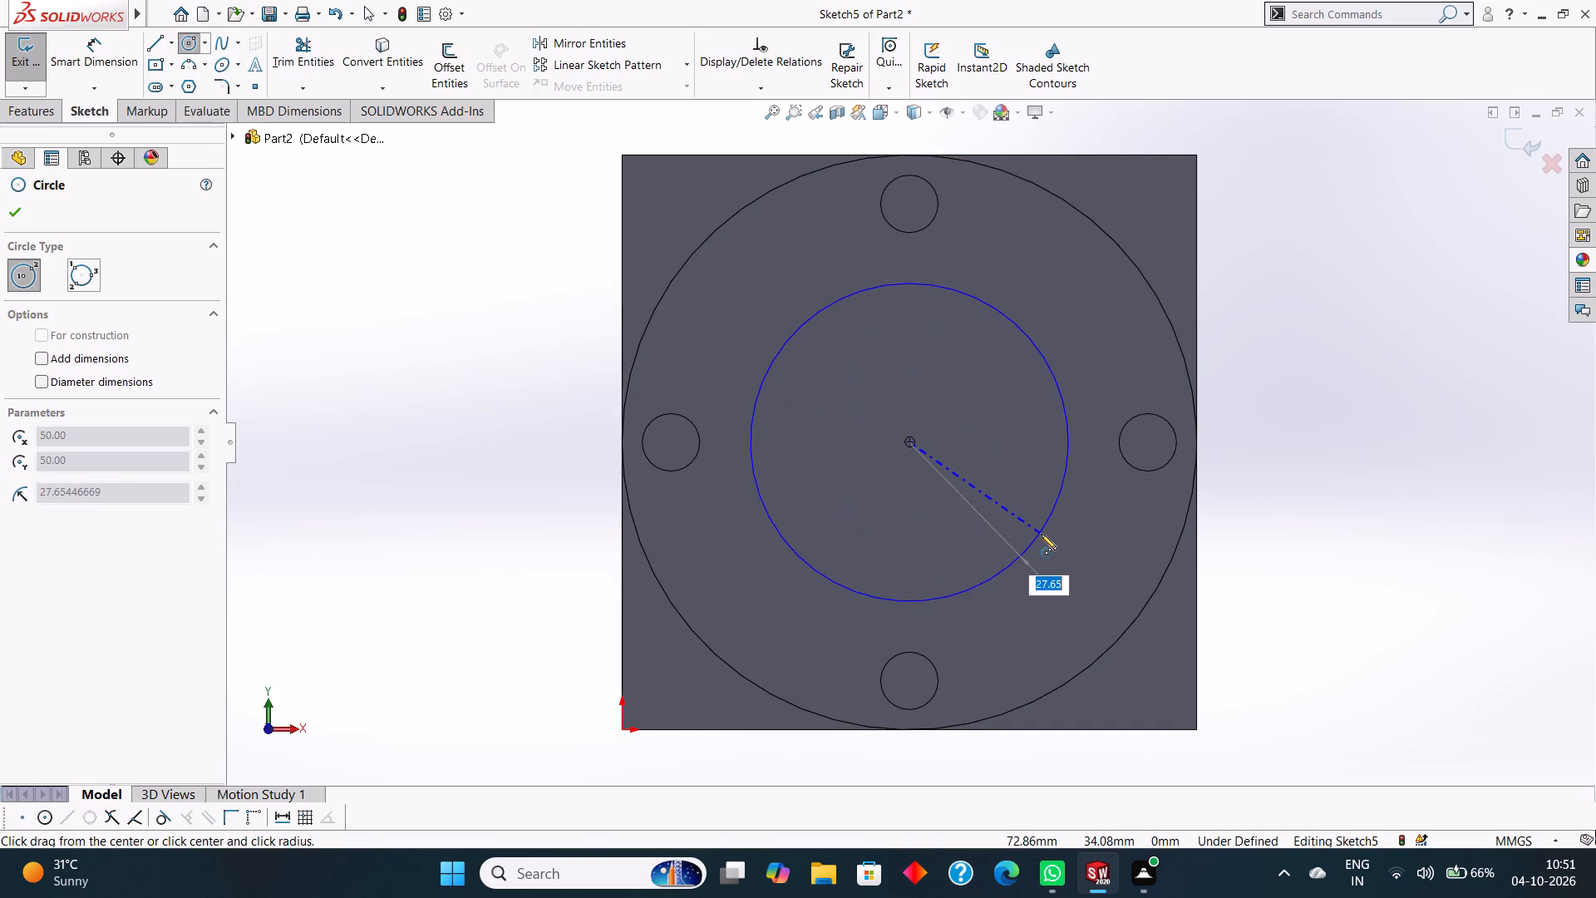
drag(1041, 534, 1045, 537)
text(30)
key(Return)
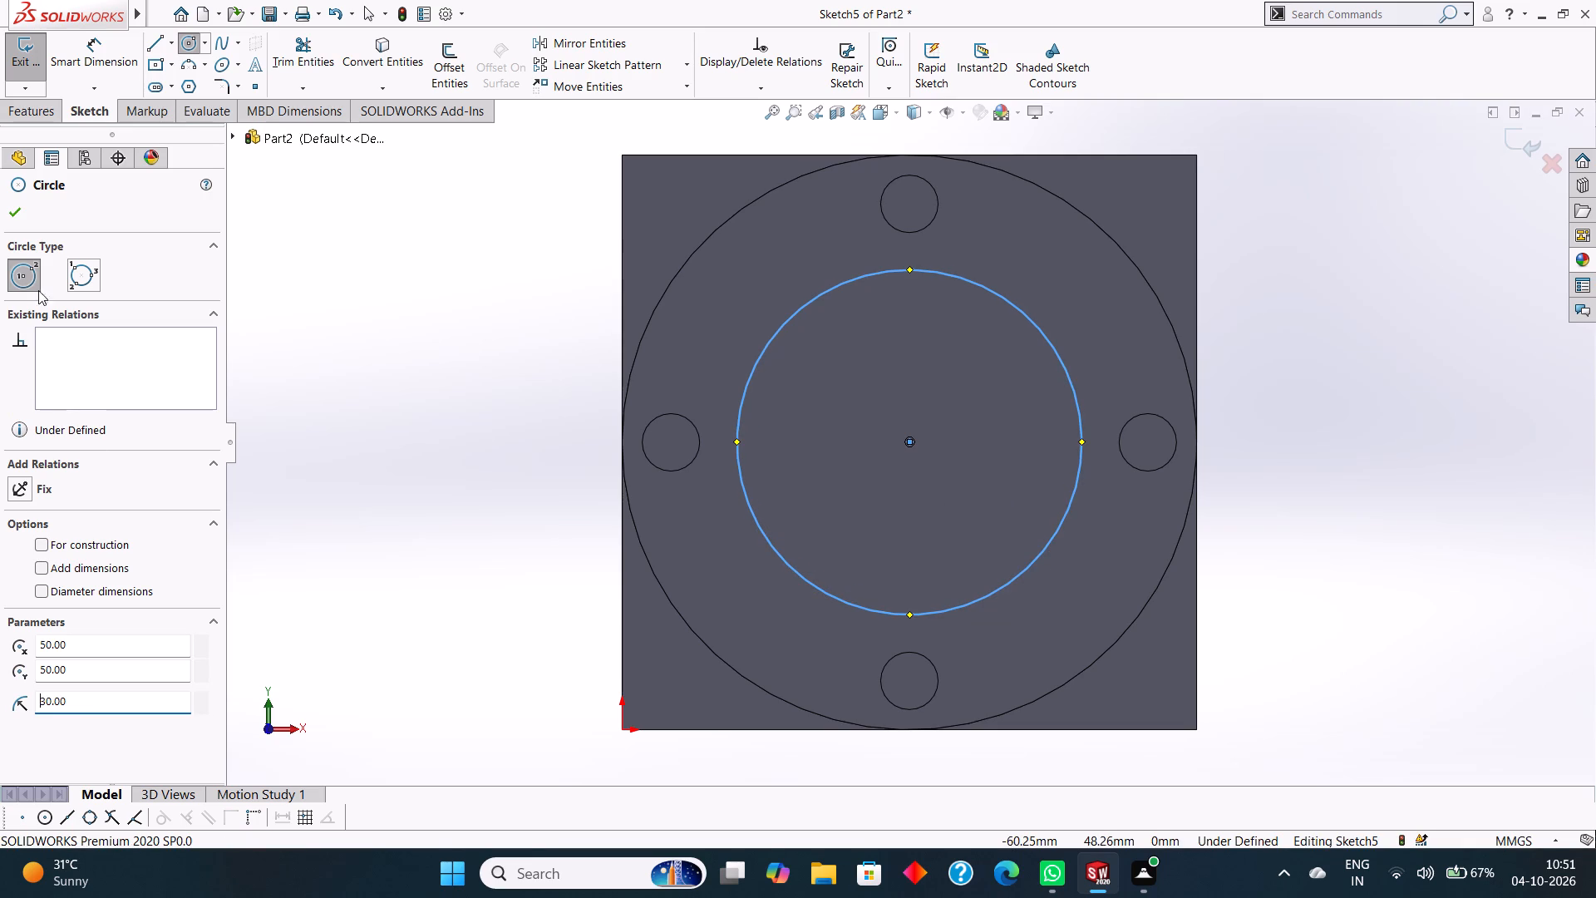
click(22, 205)
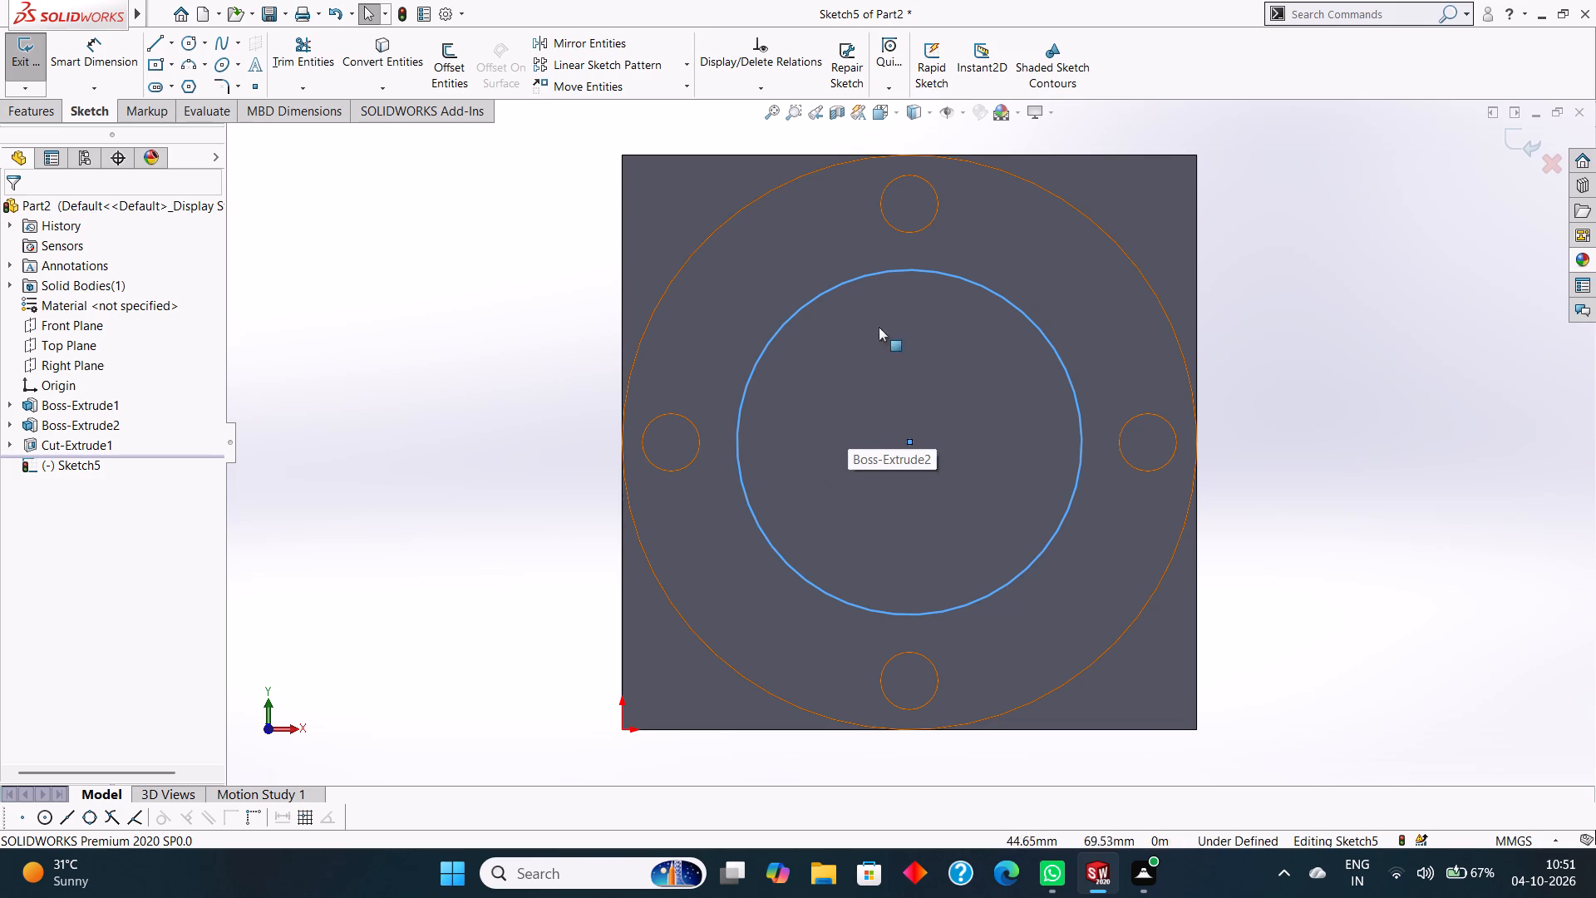
Dimension the new central circle with a diameter of 70 mm.
click(117, 61)
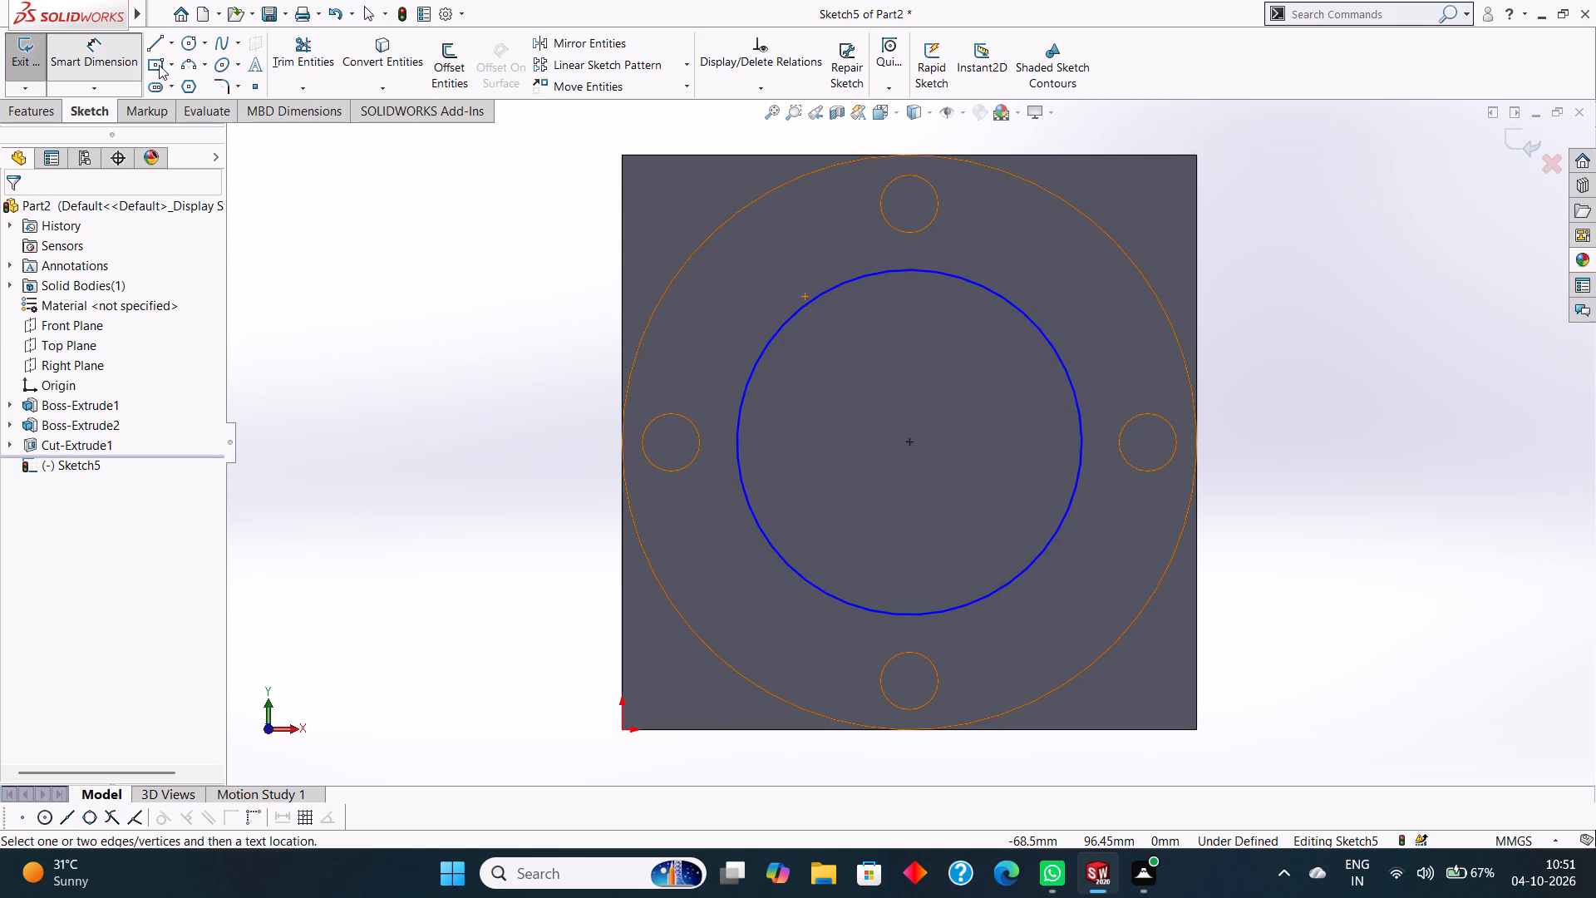
click(887, 269)
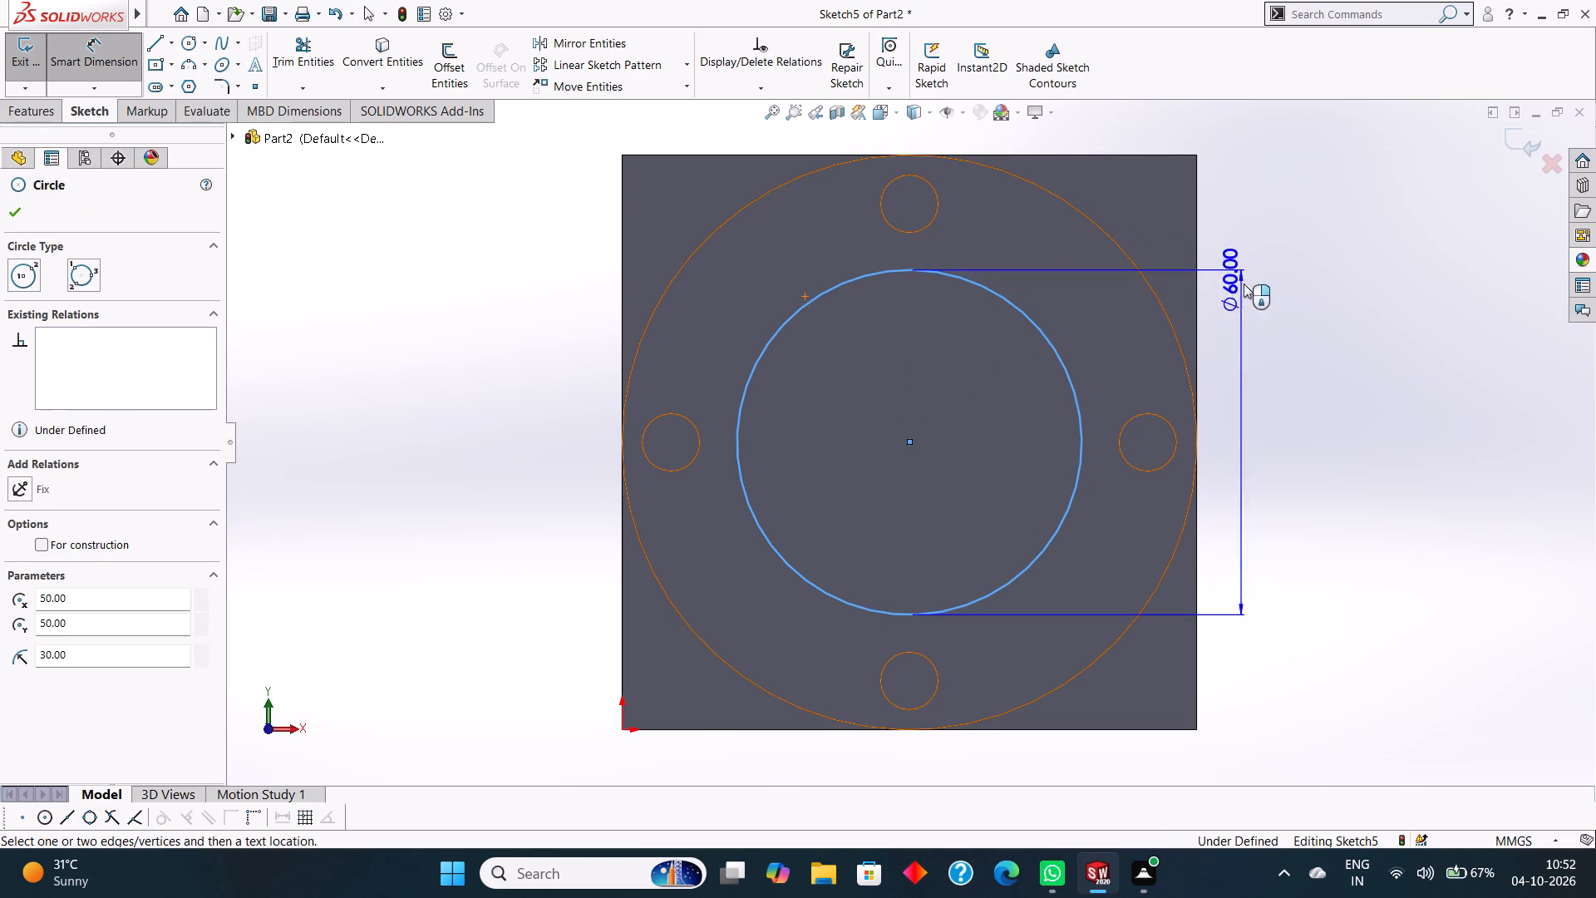
click(1326, 299)
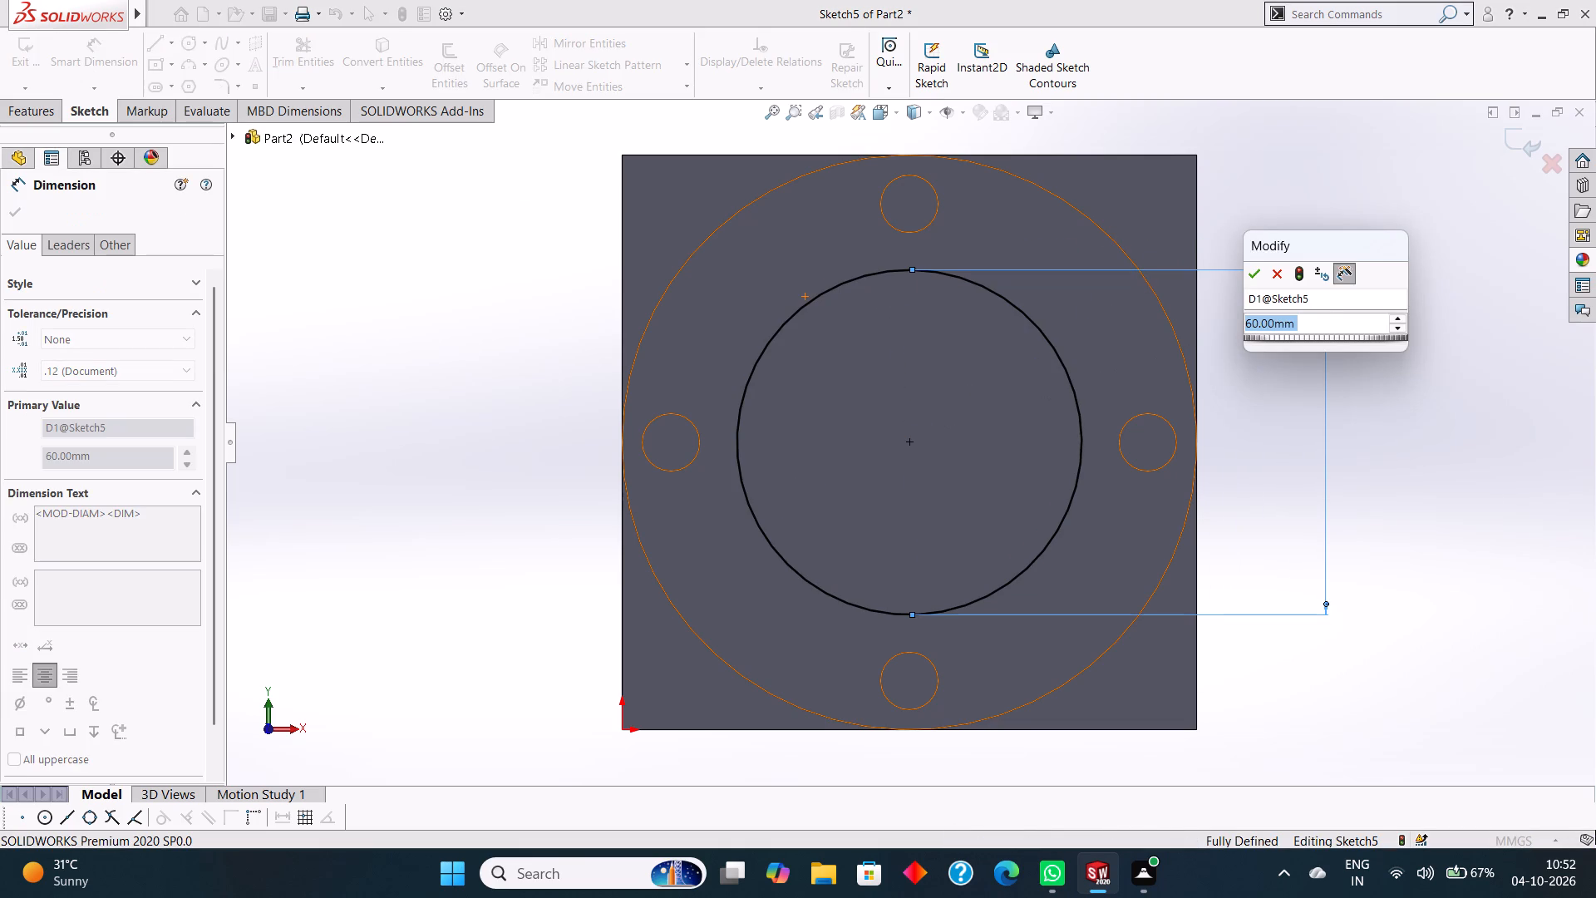
text(70)
key(Return)
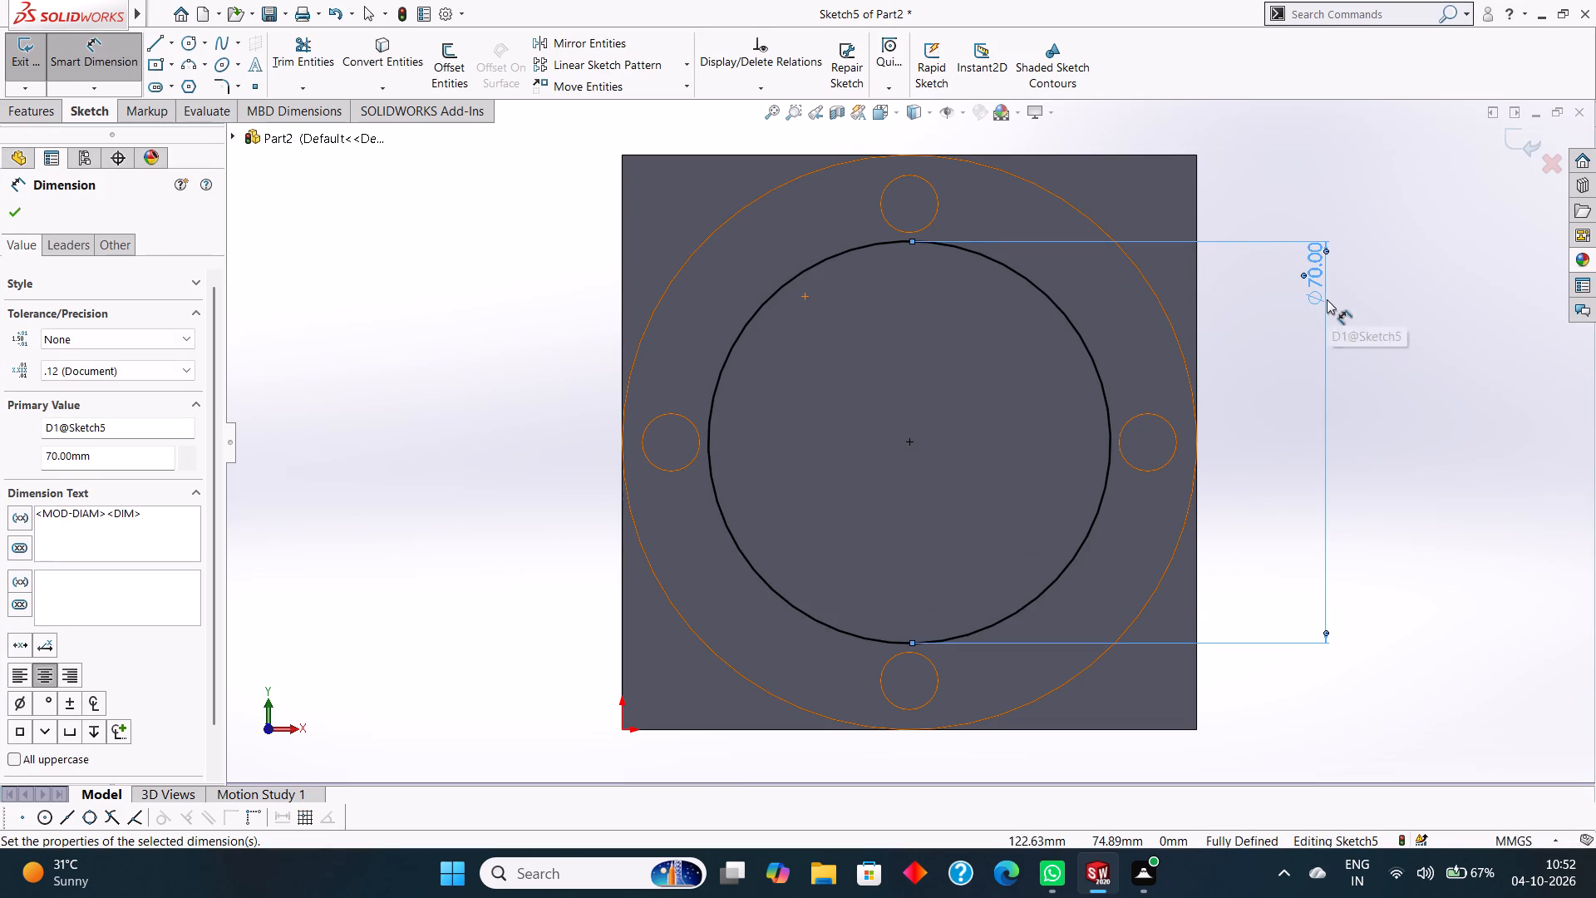
click(12, 207)
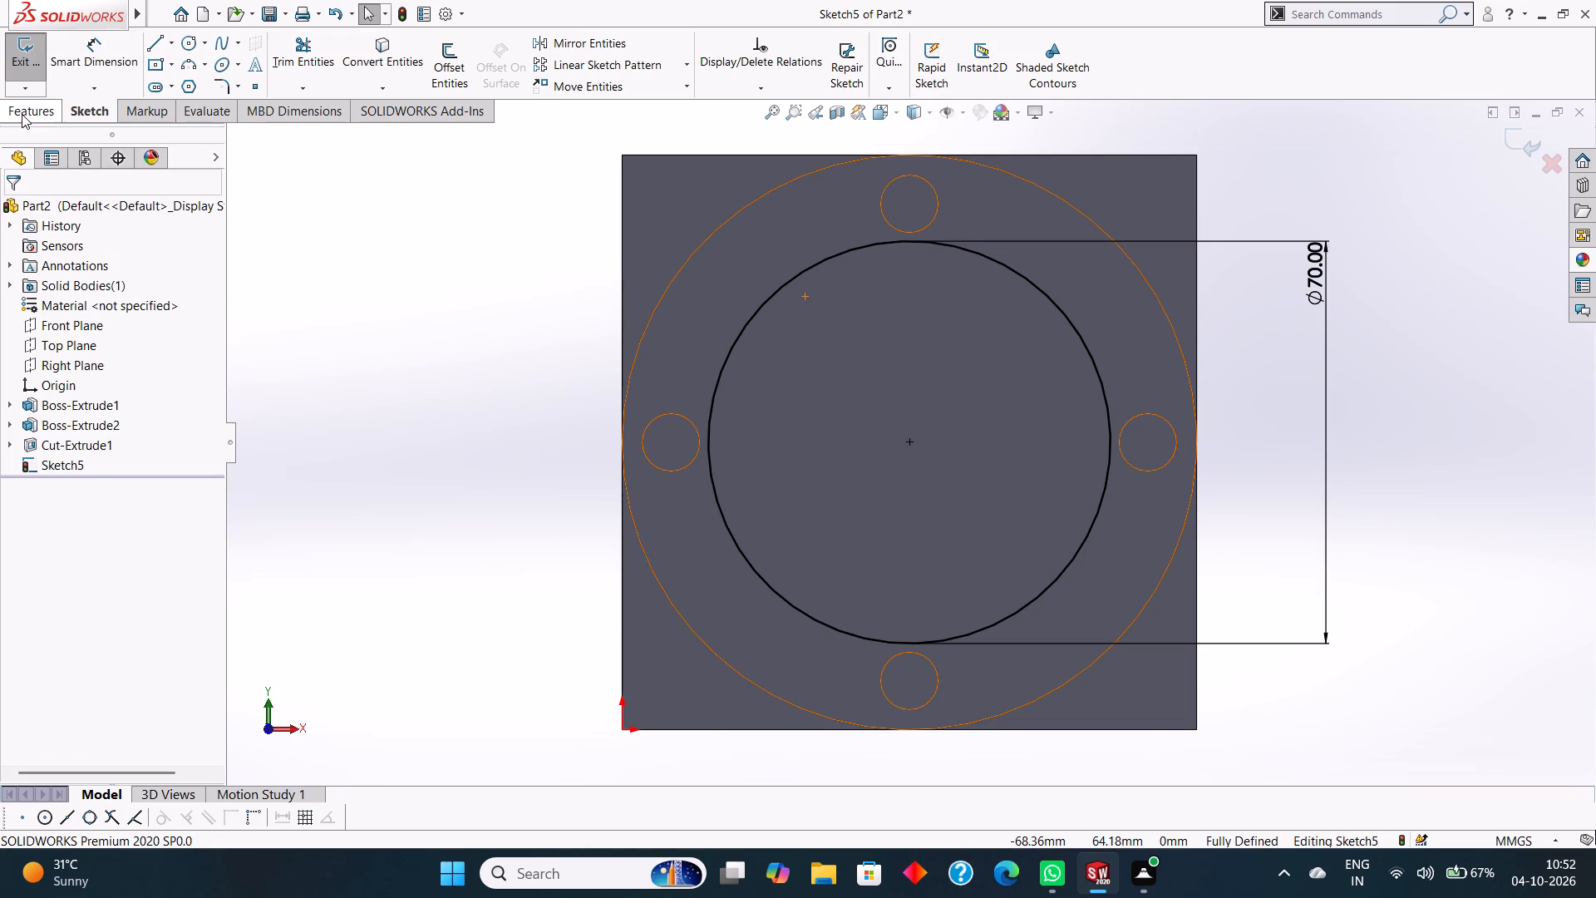
Extrude the central circle as a blind boss 5 mm deep, merged with the existing body.
click(22, 111)
click(30, 75)
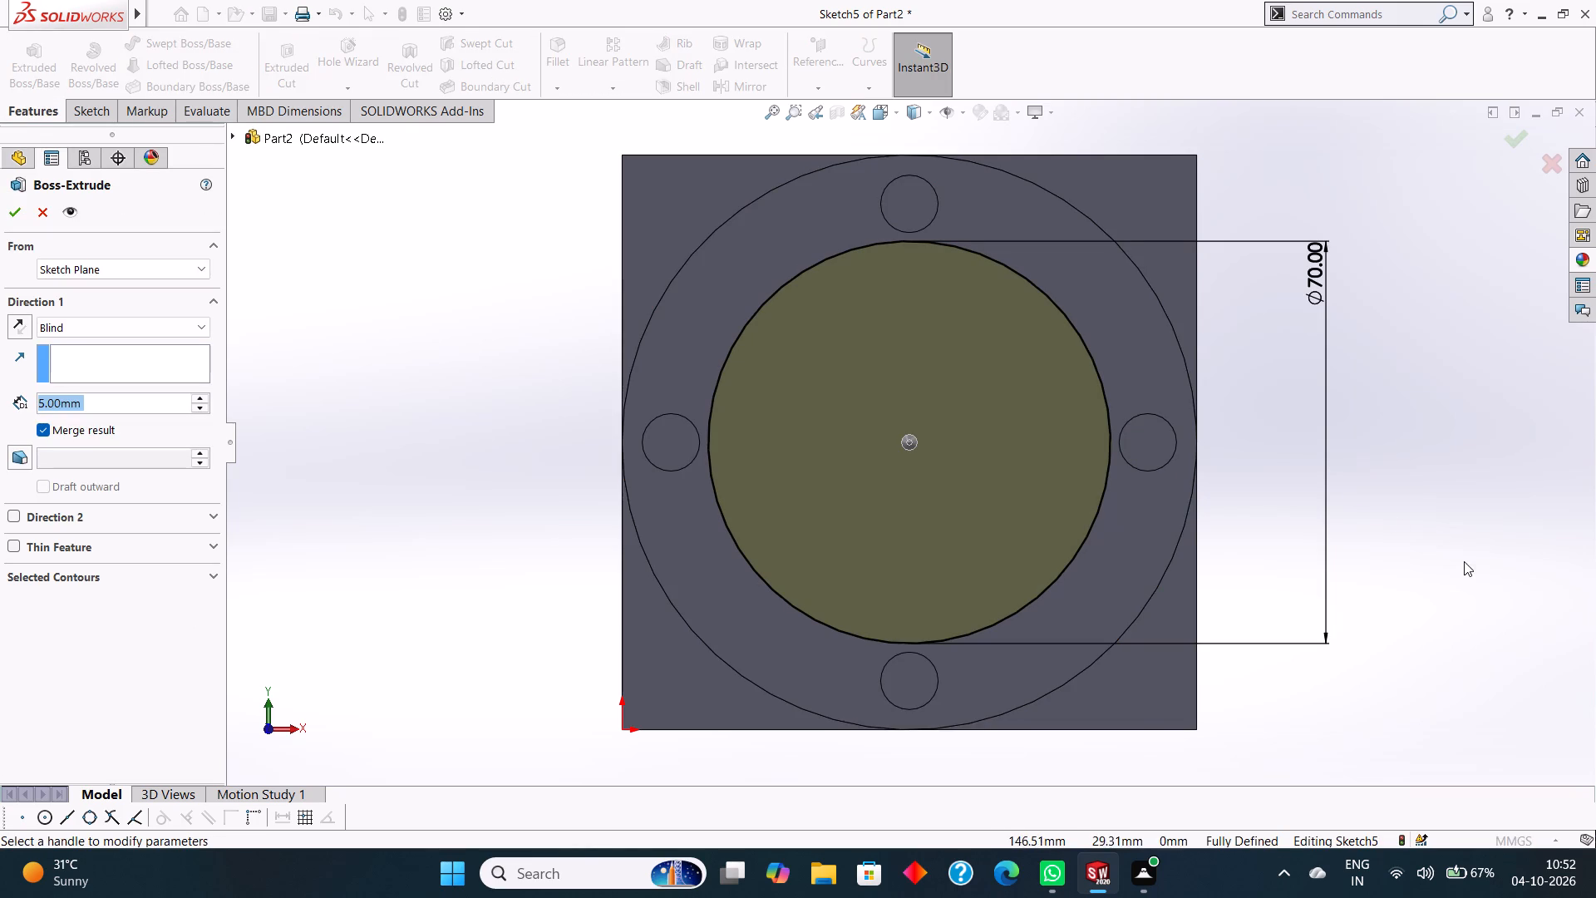
click(7, 209)
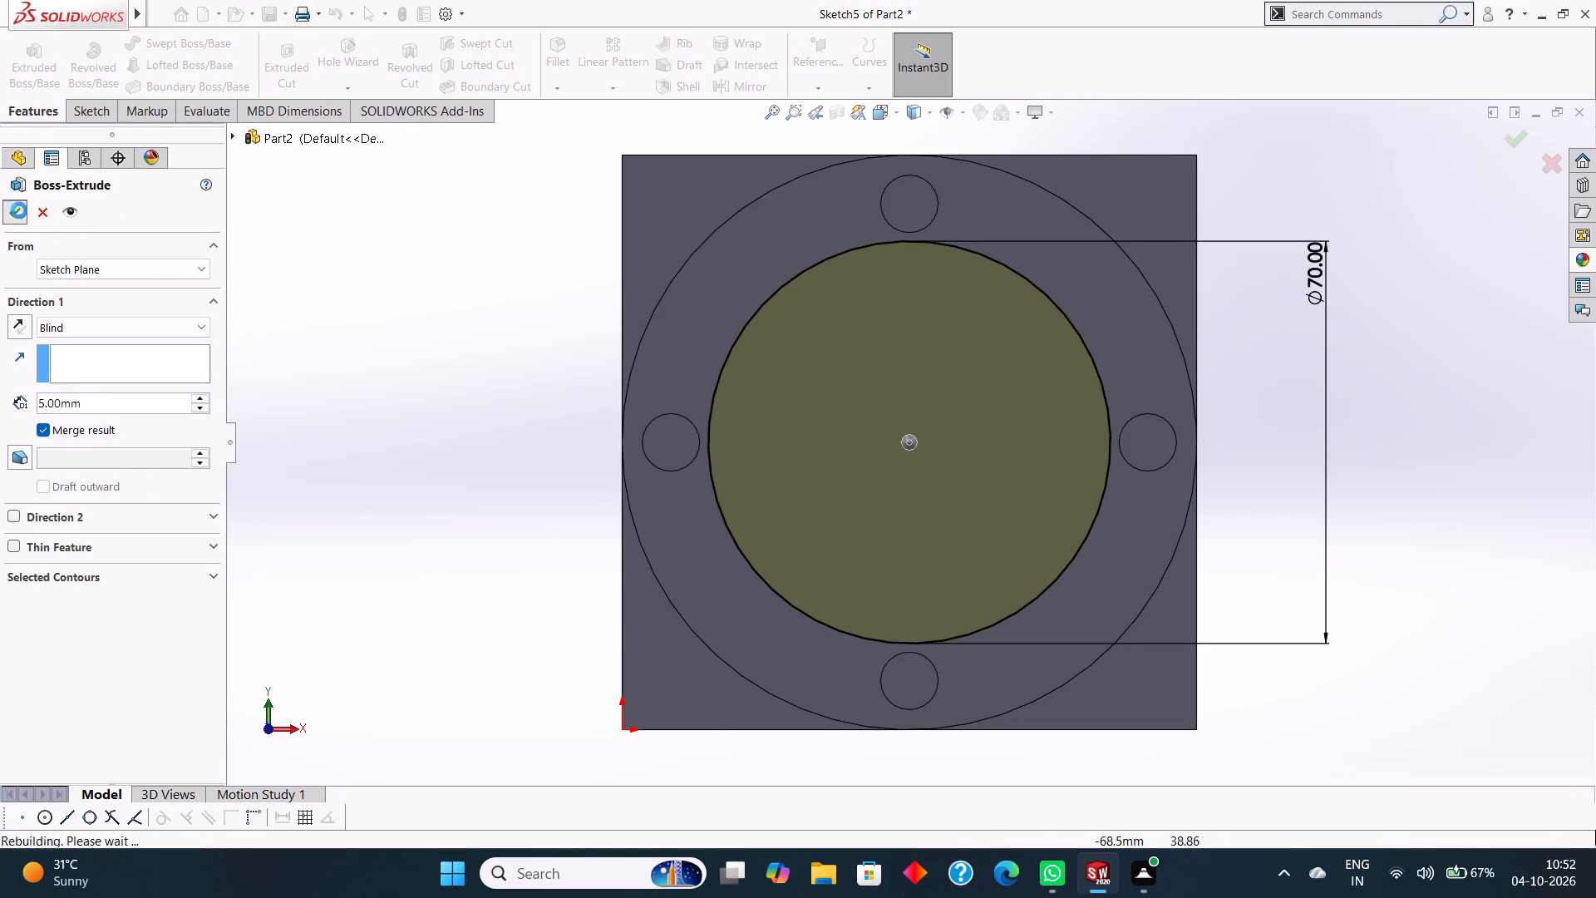
click(1385, 693)
Open a new sketch on the front face of the 70 mm boss, viewed normal to the face.
middle_drag(1386, 688, 1436, 586)
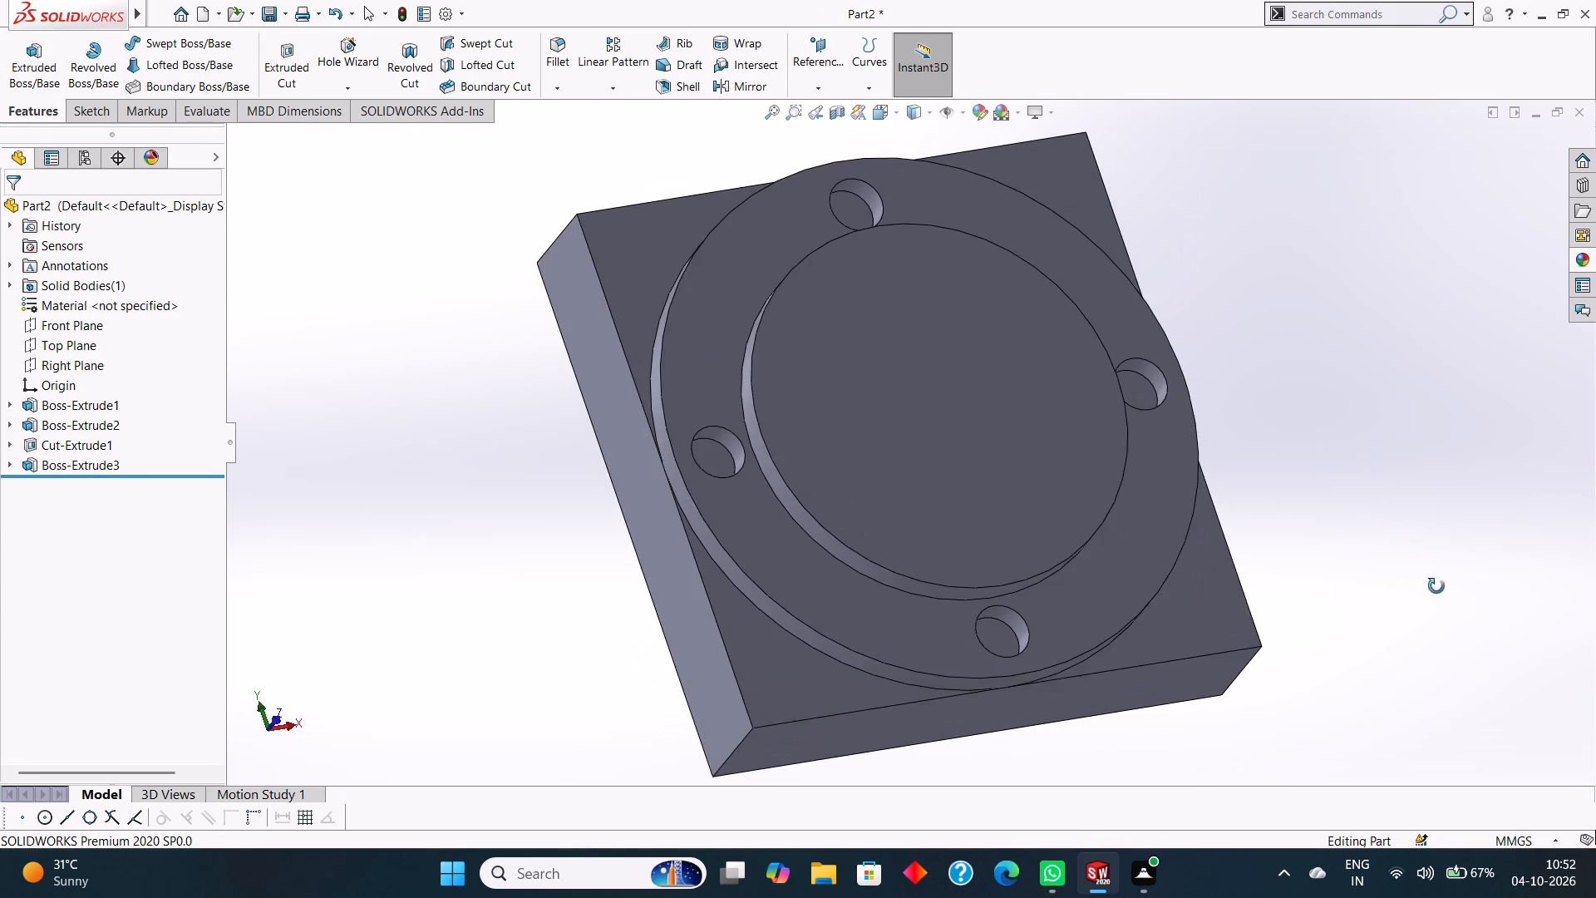
middle_drag(1436, 586, 1431, 584)
click(936, 429)
click(1013, 373)
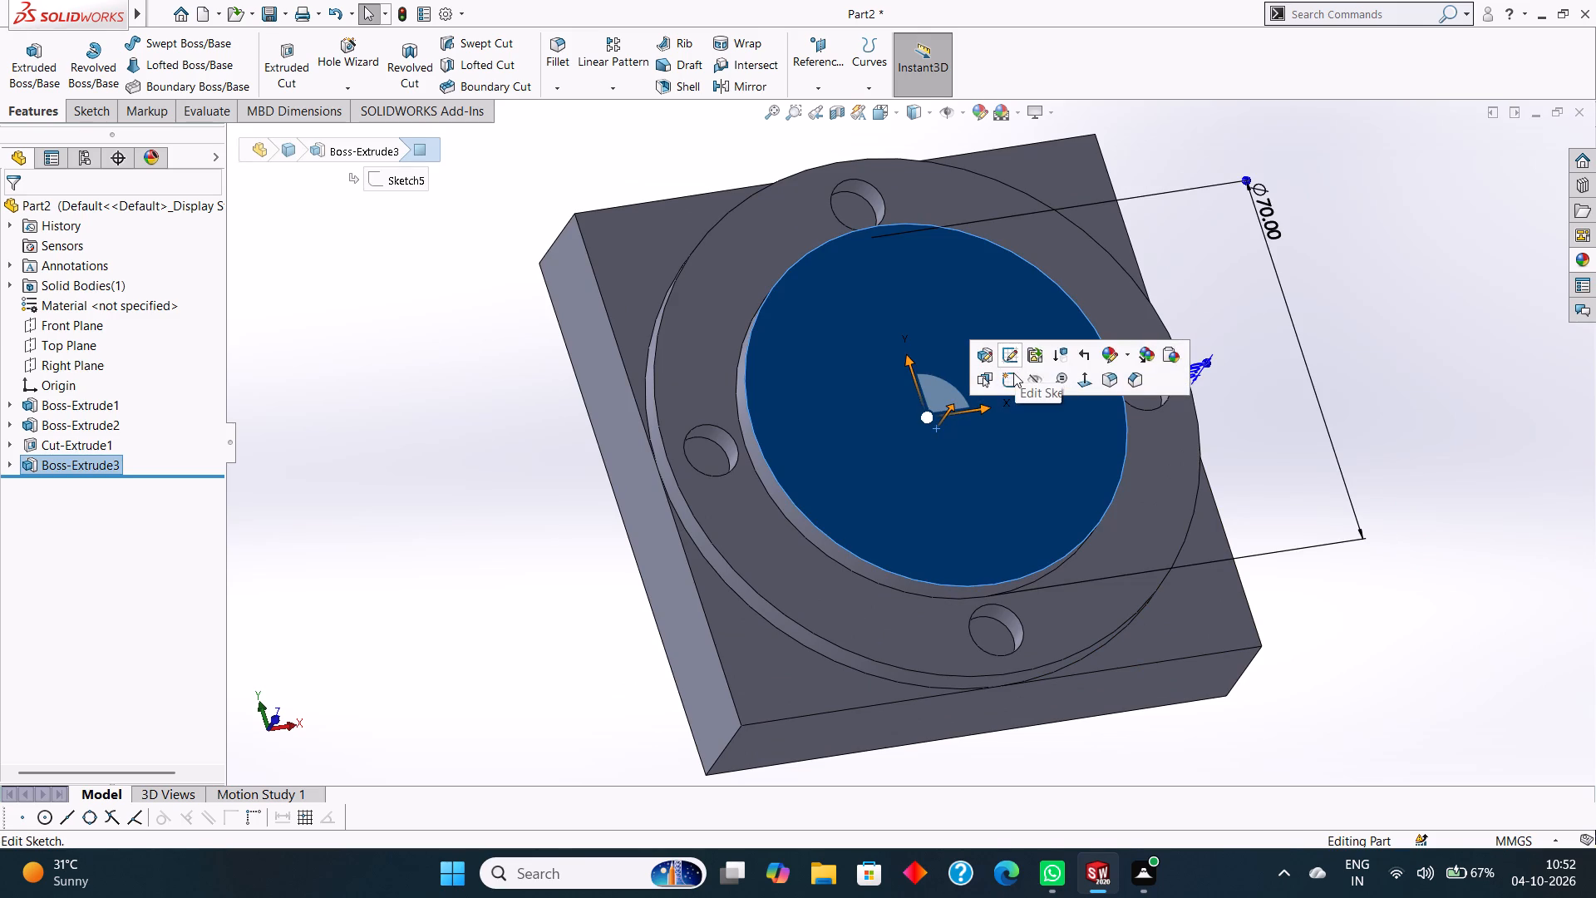
key(ctrl+8)
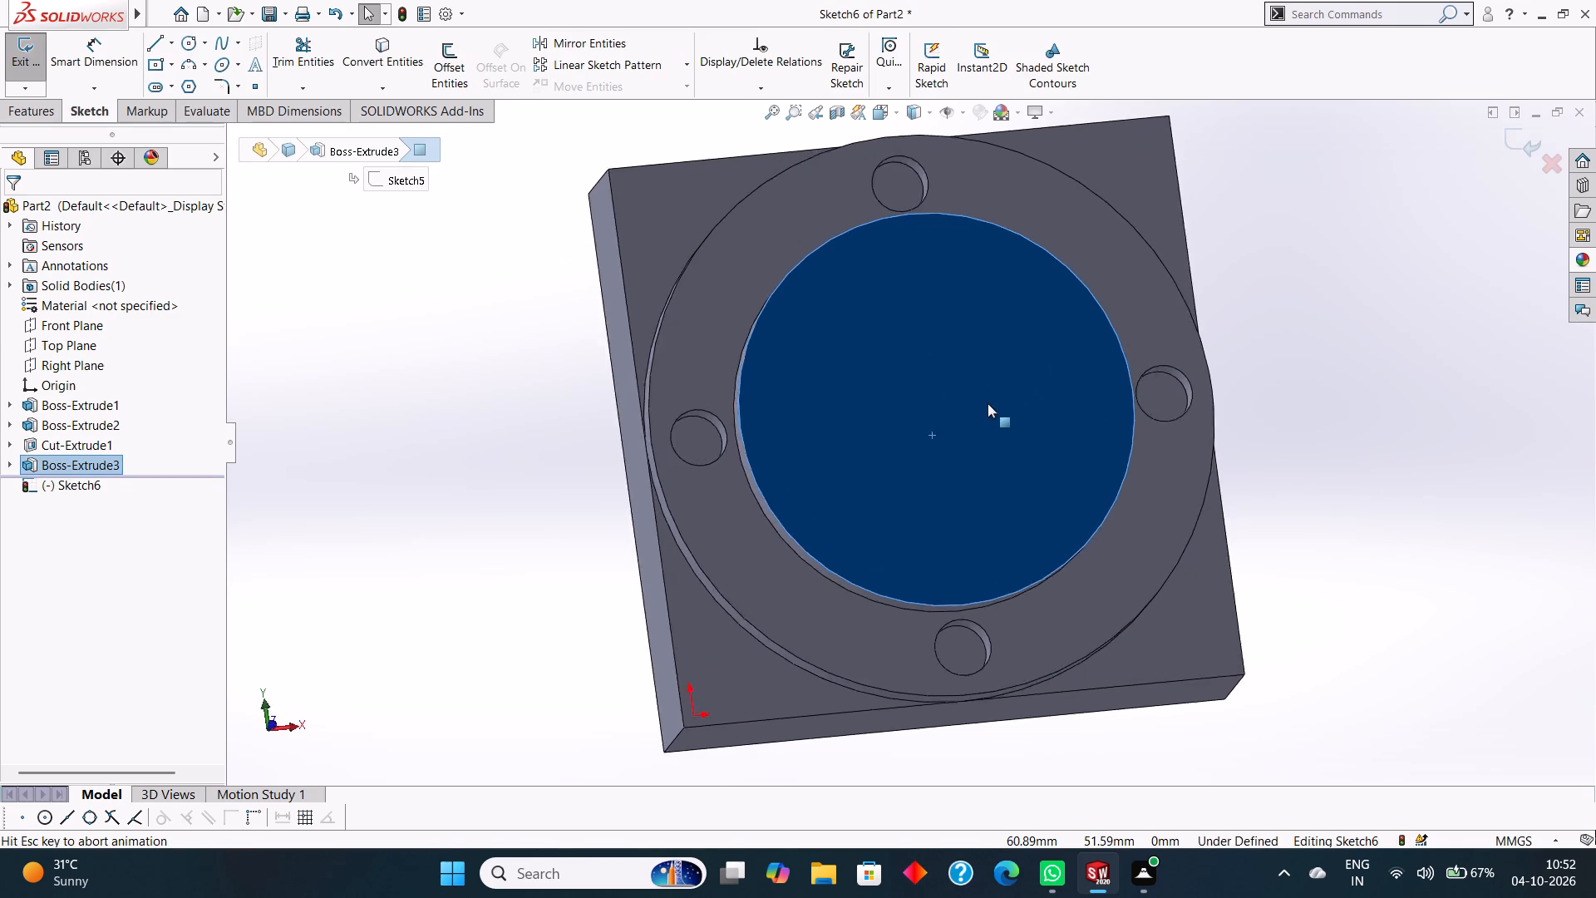
key(Escape)
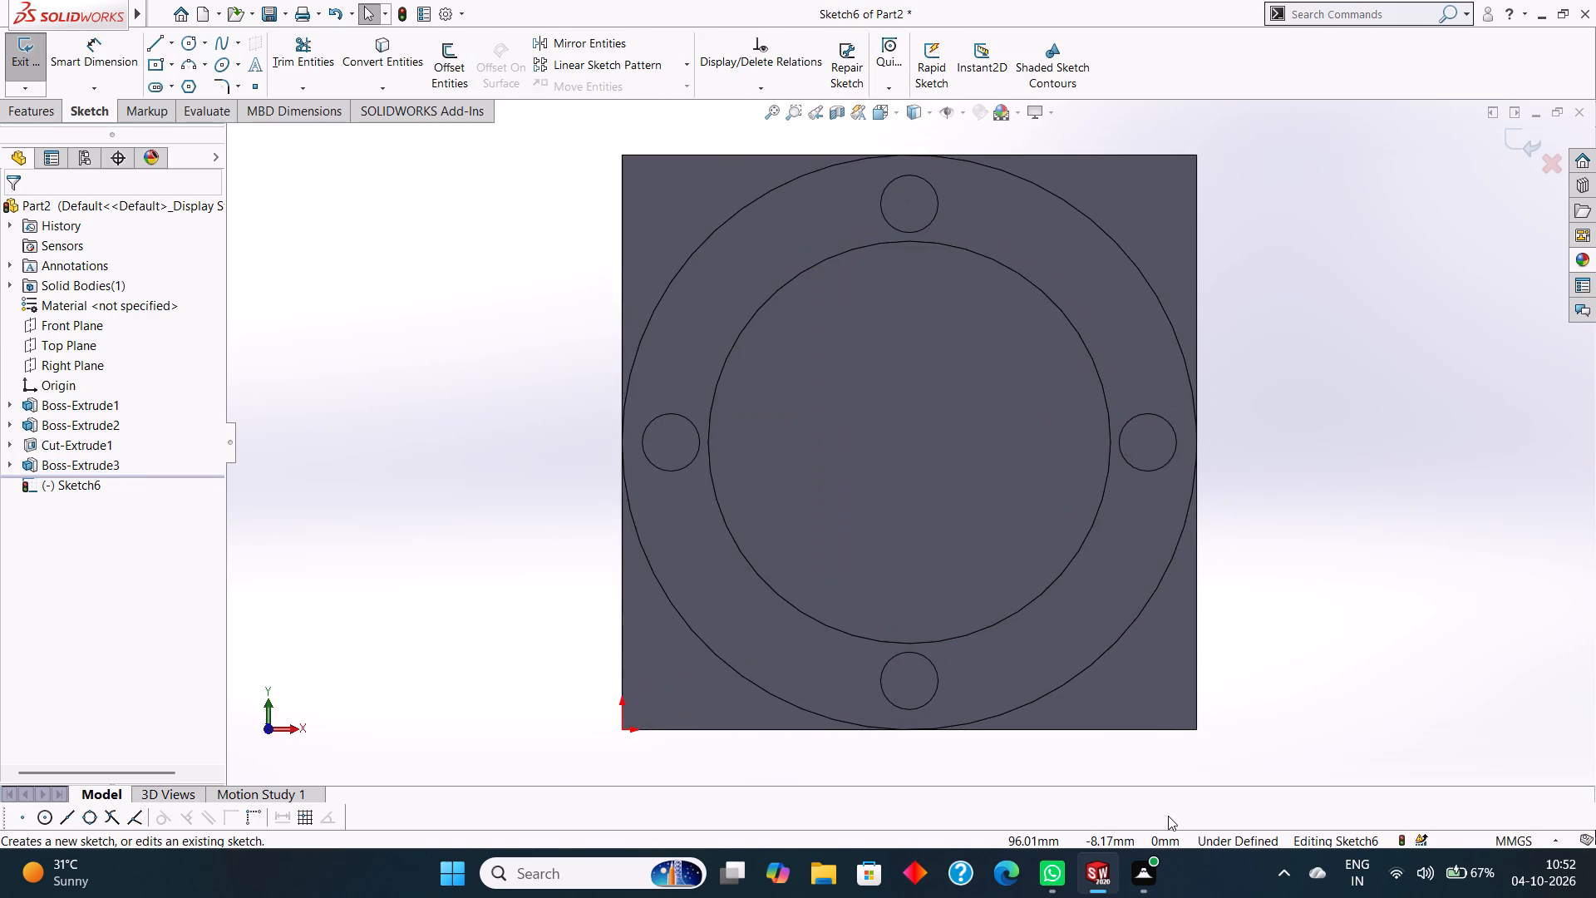
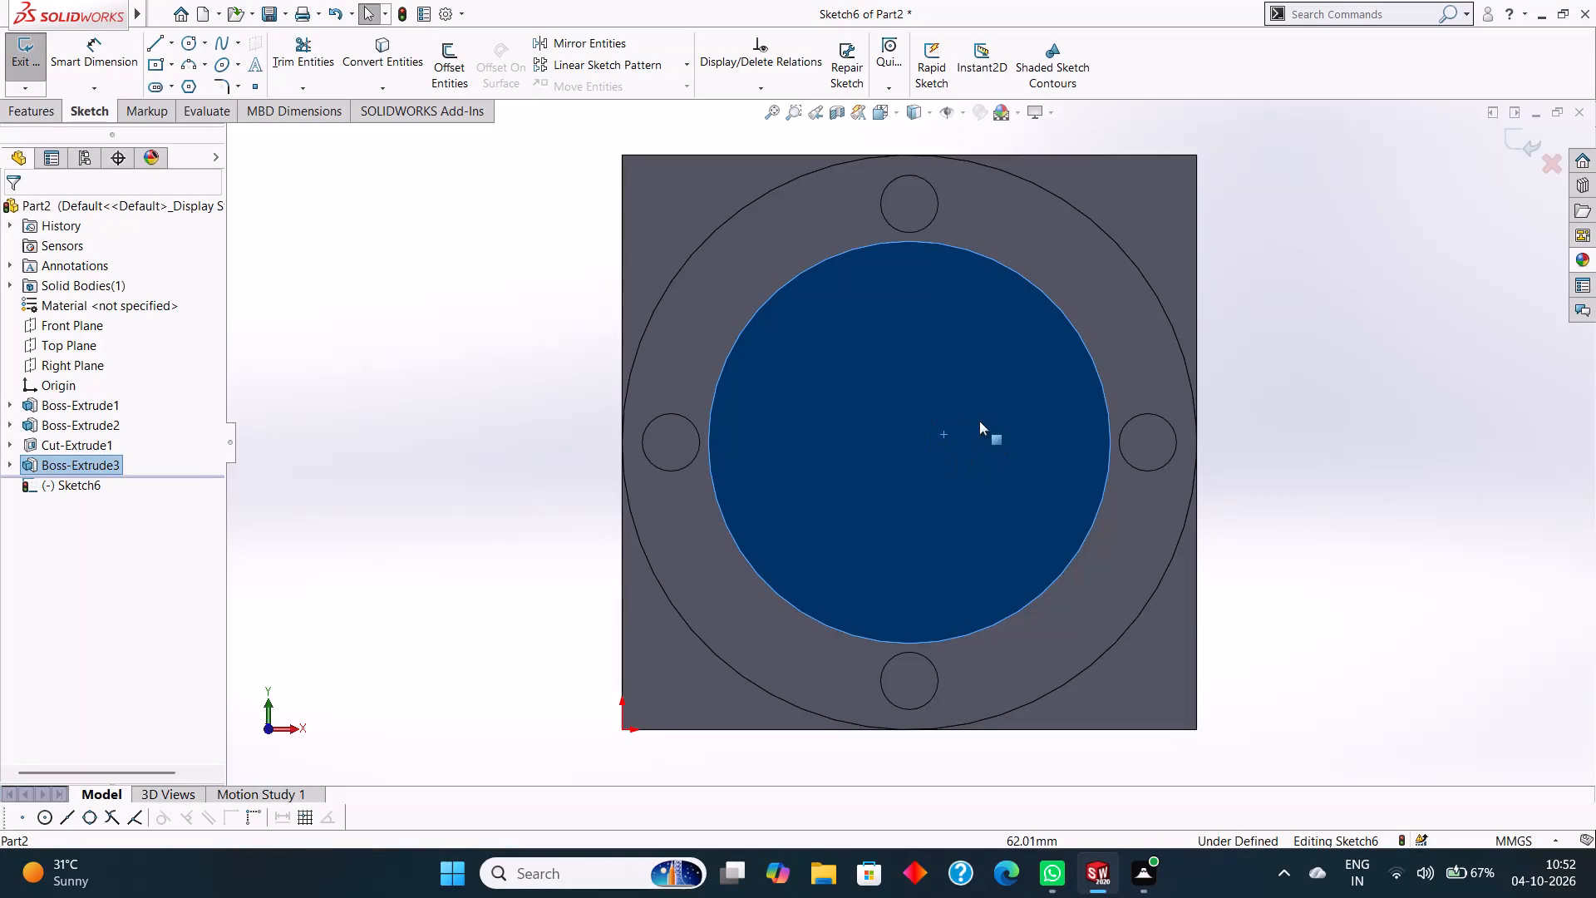
Draw a circle of 30 mm radius centred on the 70 mm boss face.
key(Escape)
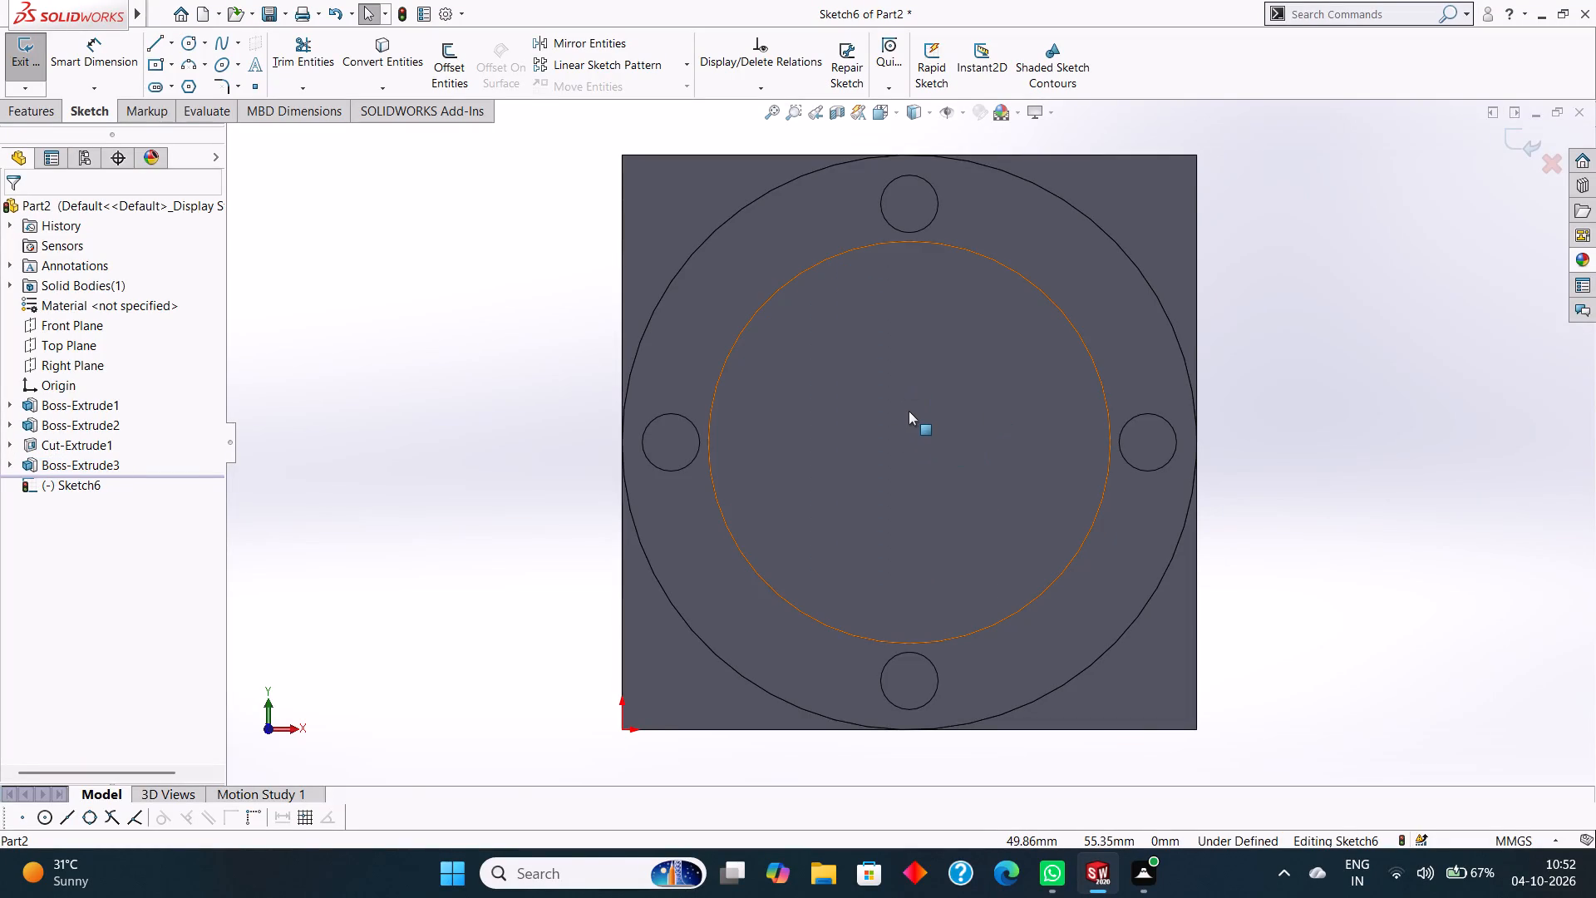
scroll(909, 411, up, 1)
scroll(917, 407, down, 1)
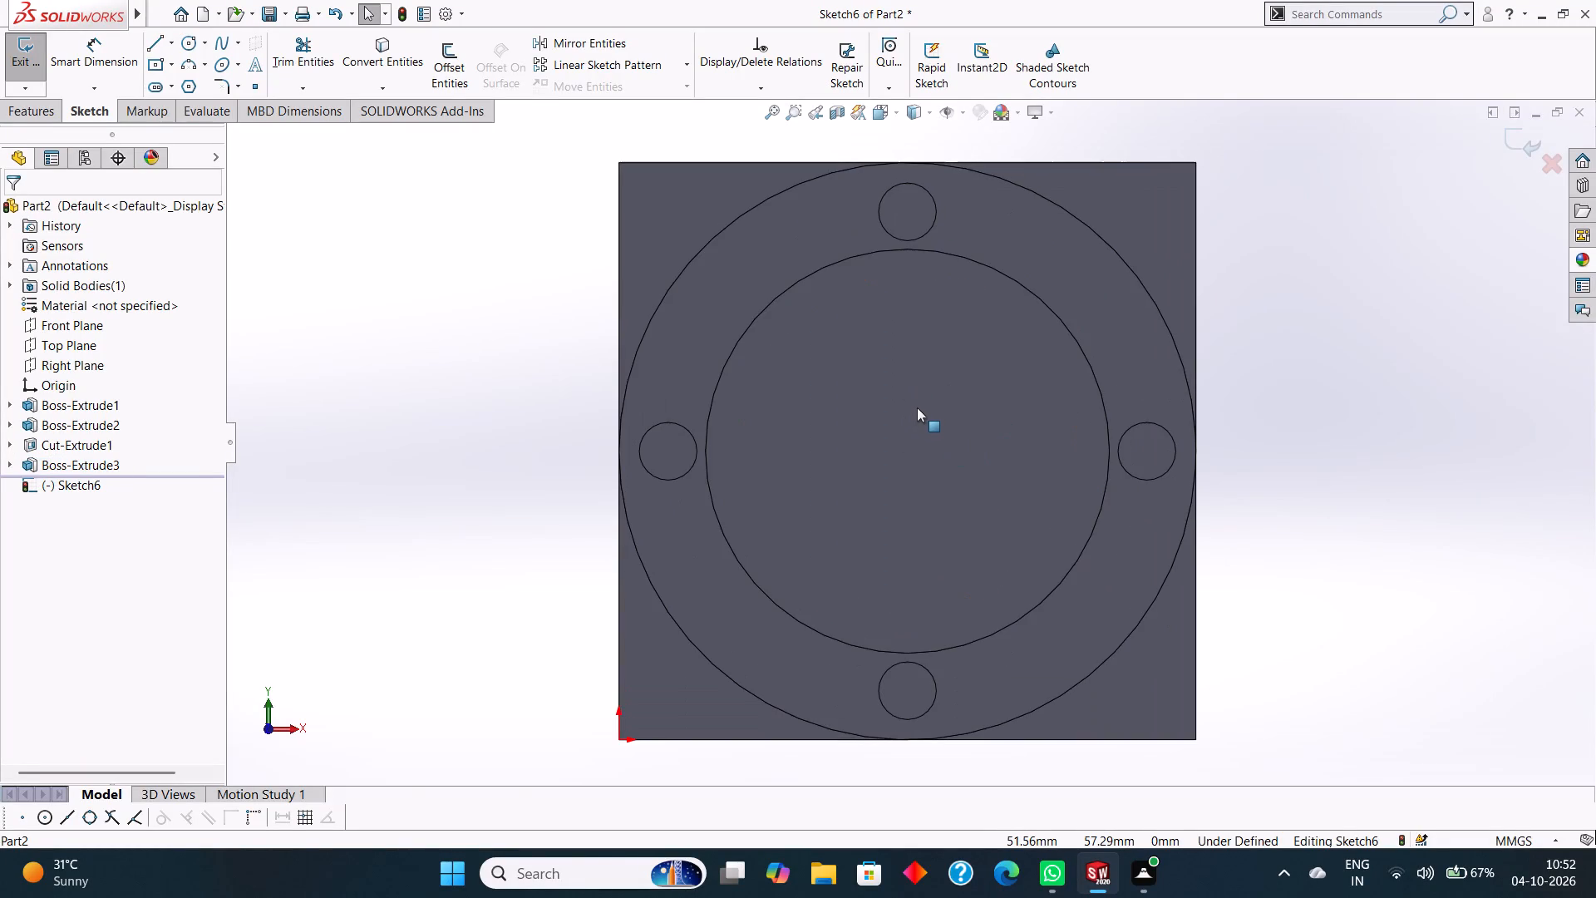
scroll(918, 410, up, 1)
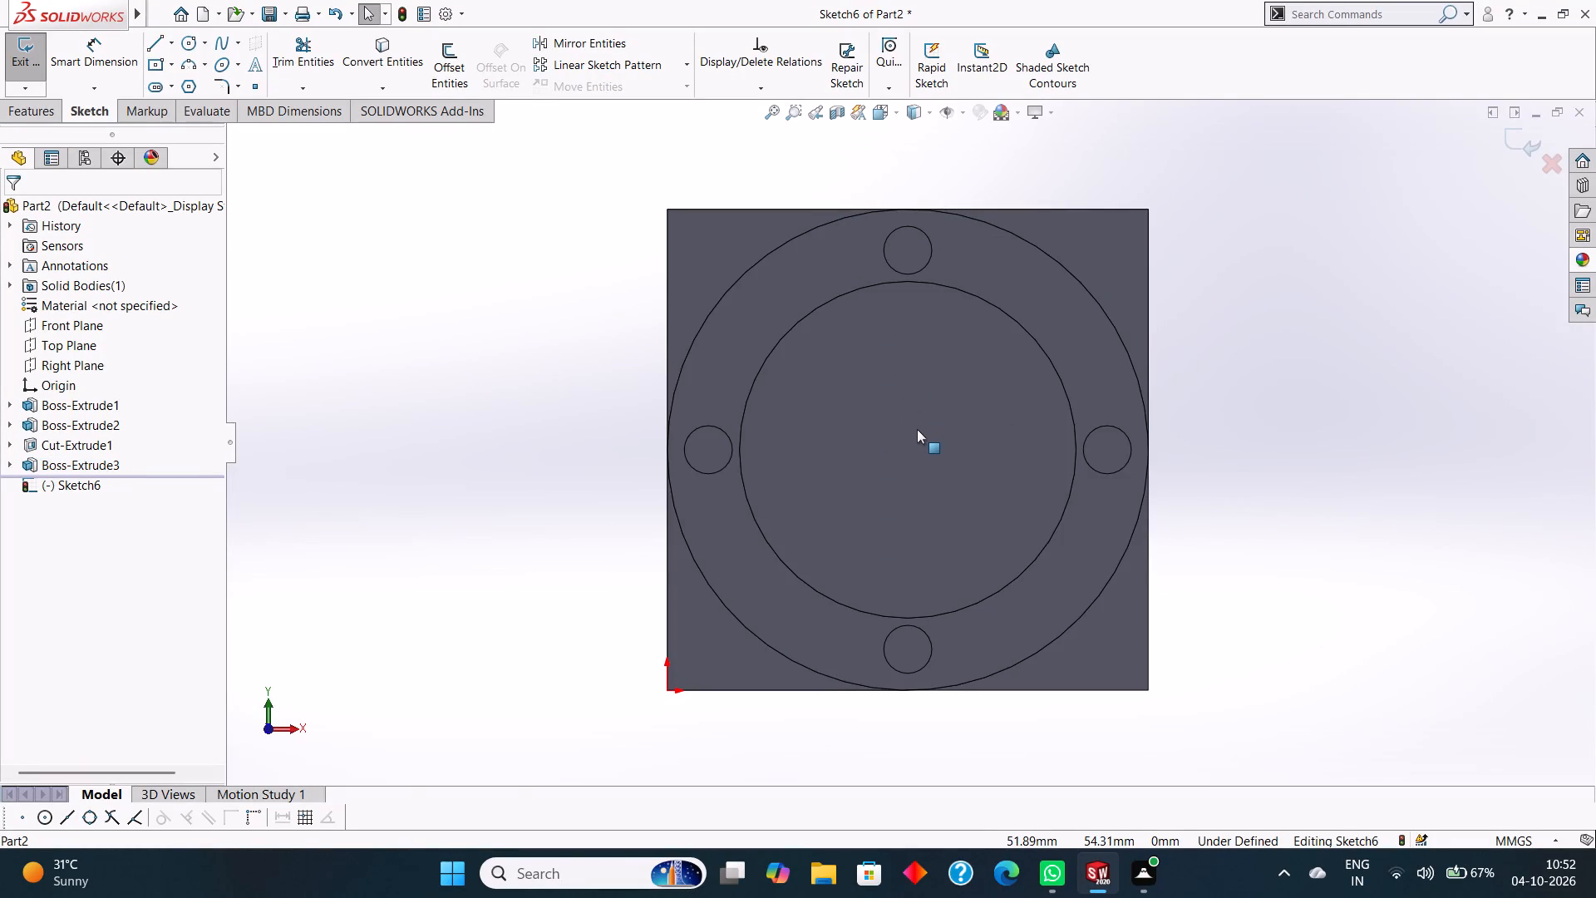
right_click(936, 406)
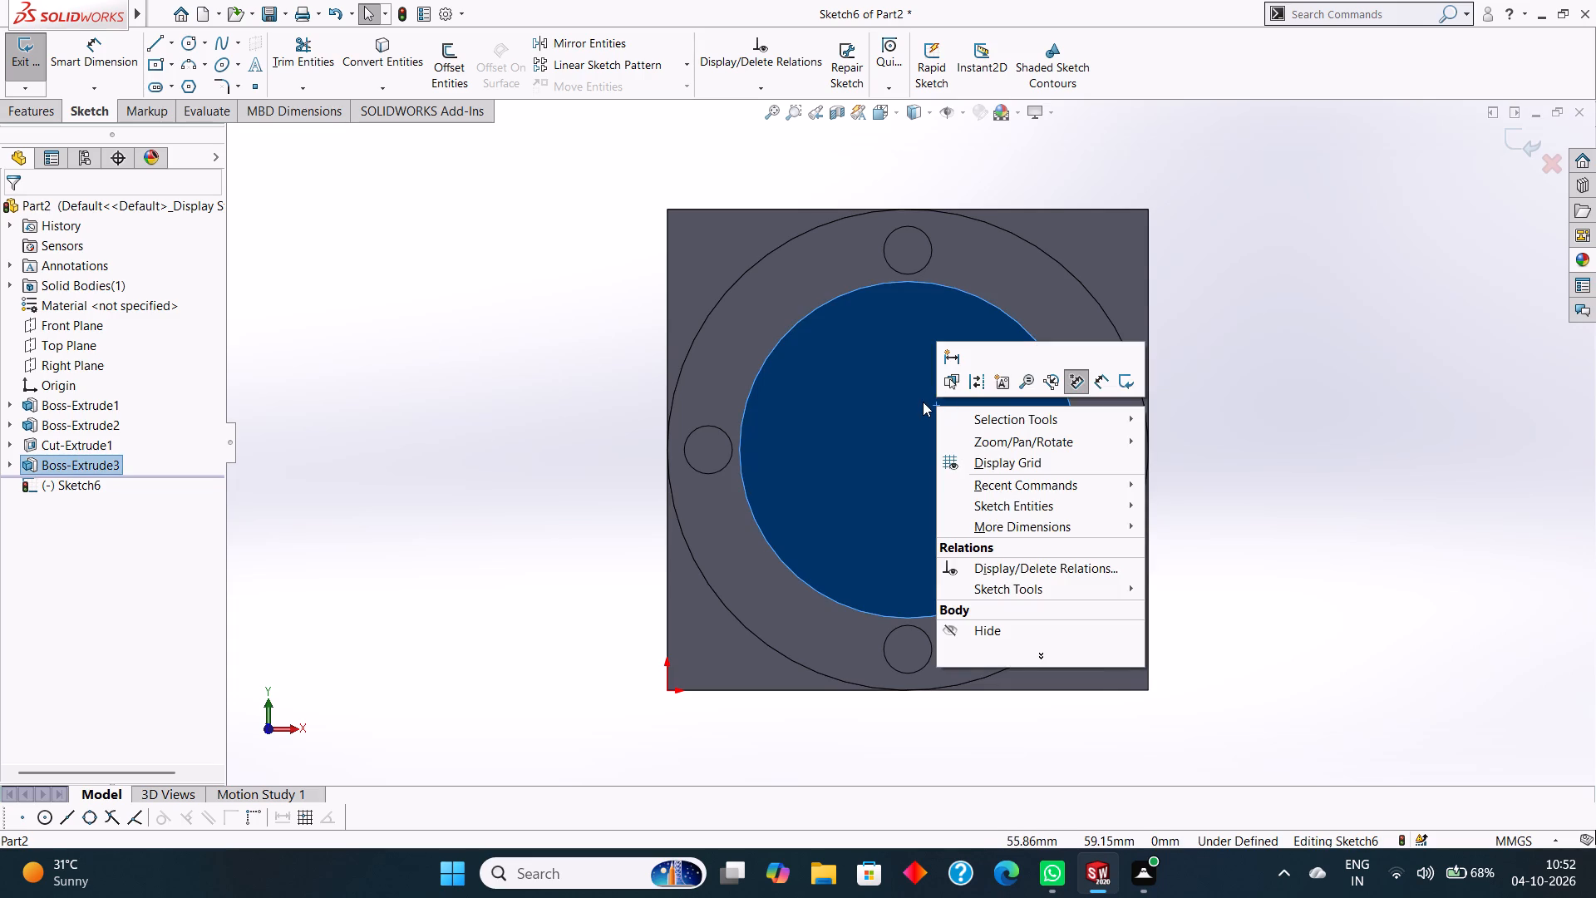
key(Escape)
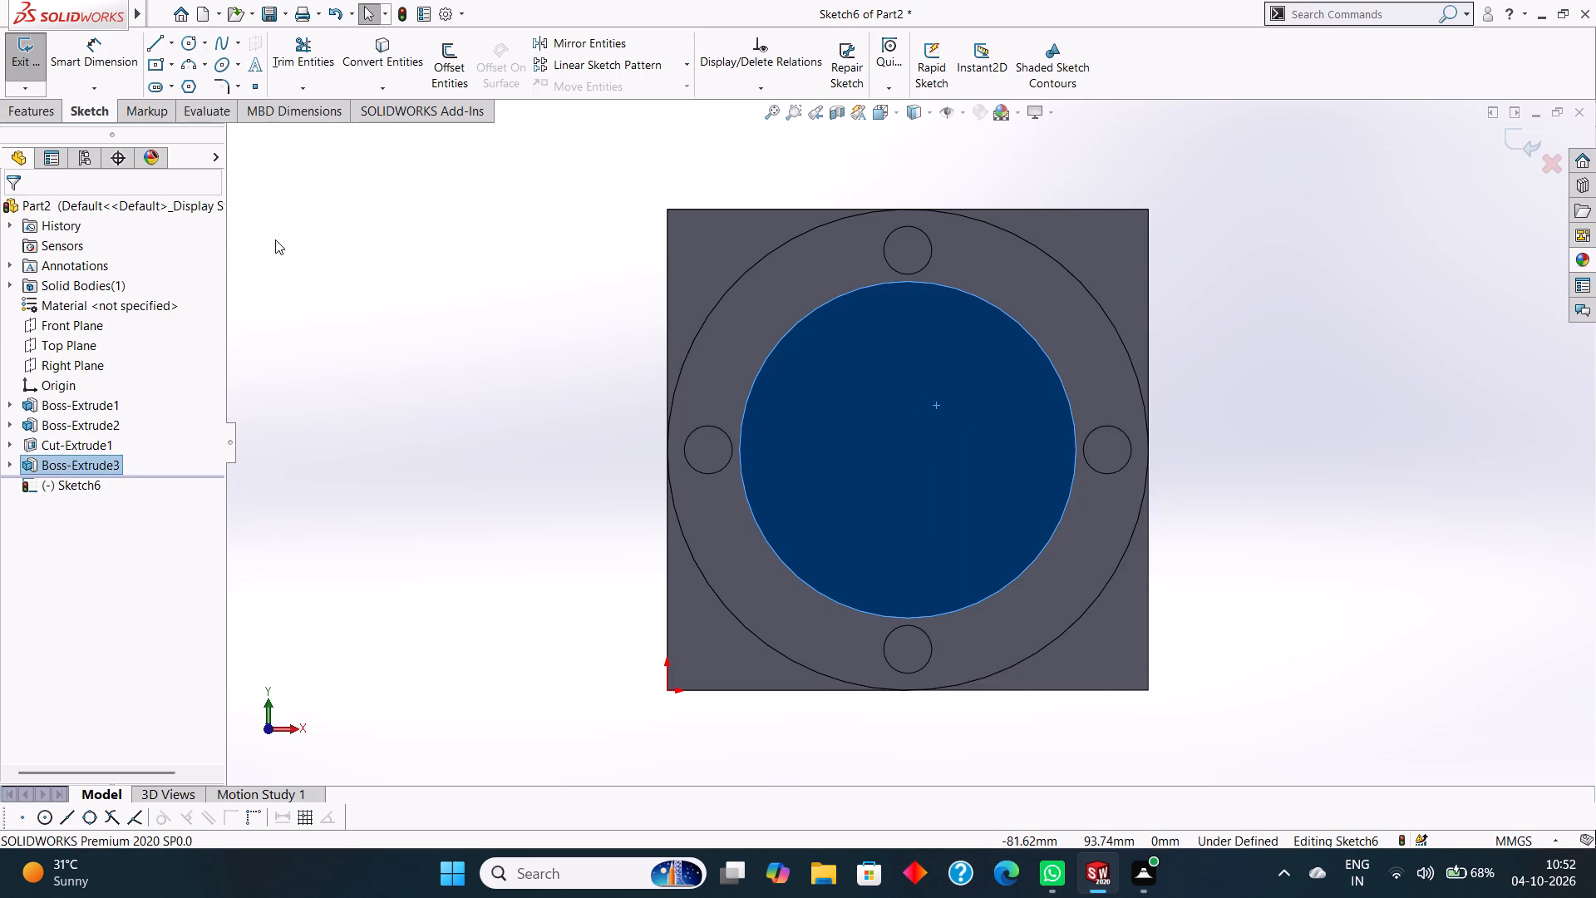
key(Escape)
click(182, 37)
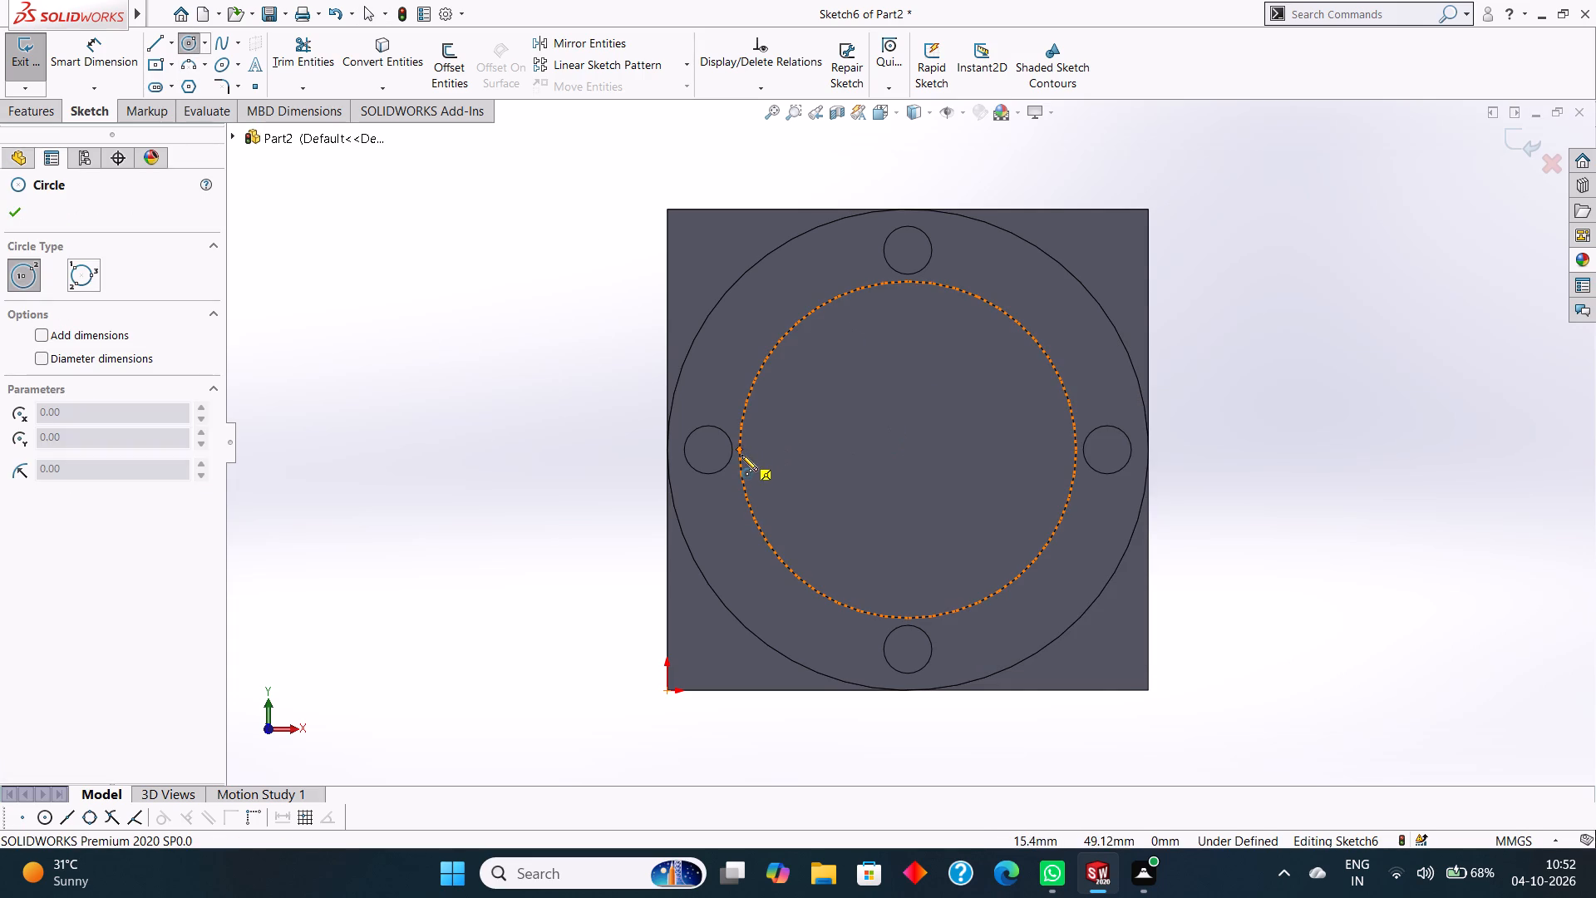
drag(909, 449, 994, 536)
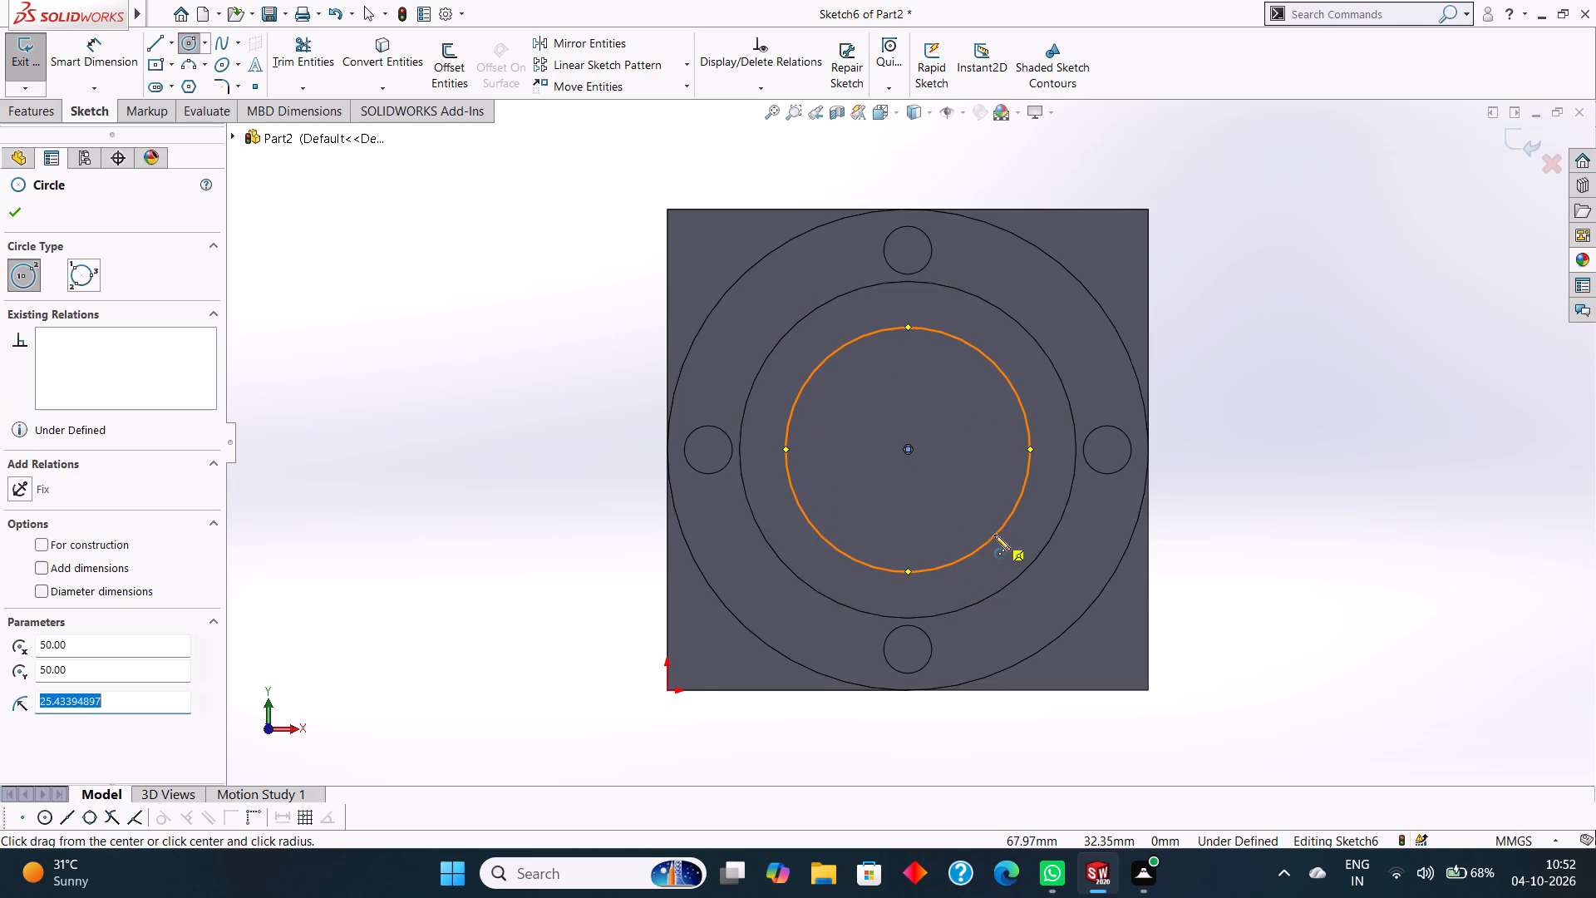
key(BackSpace)
text(30)
key(Return)
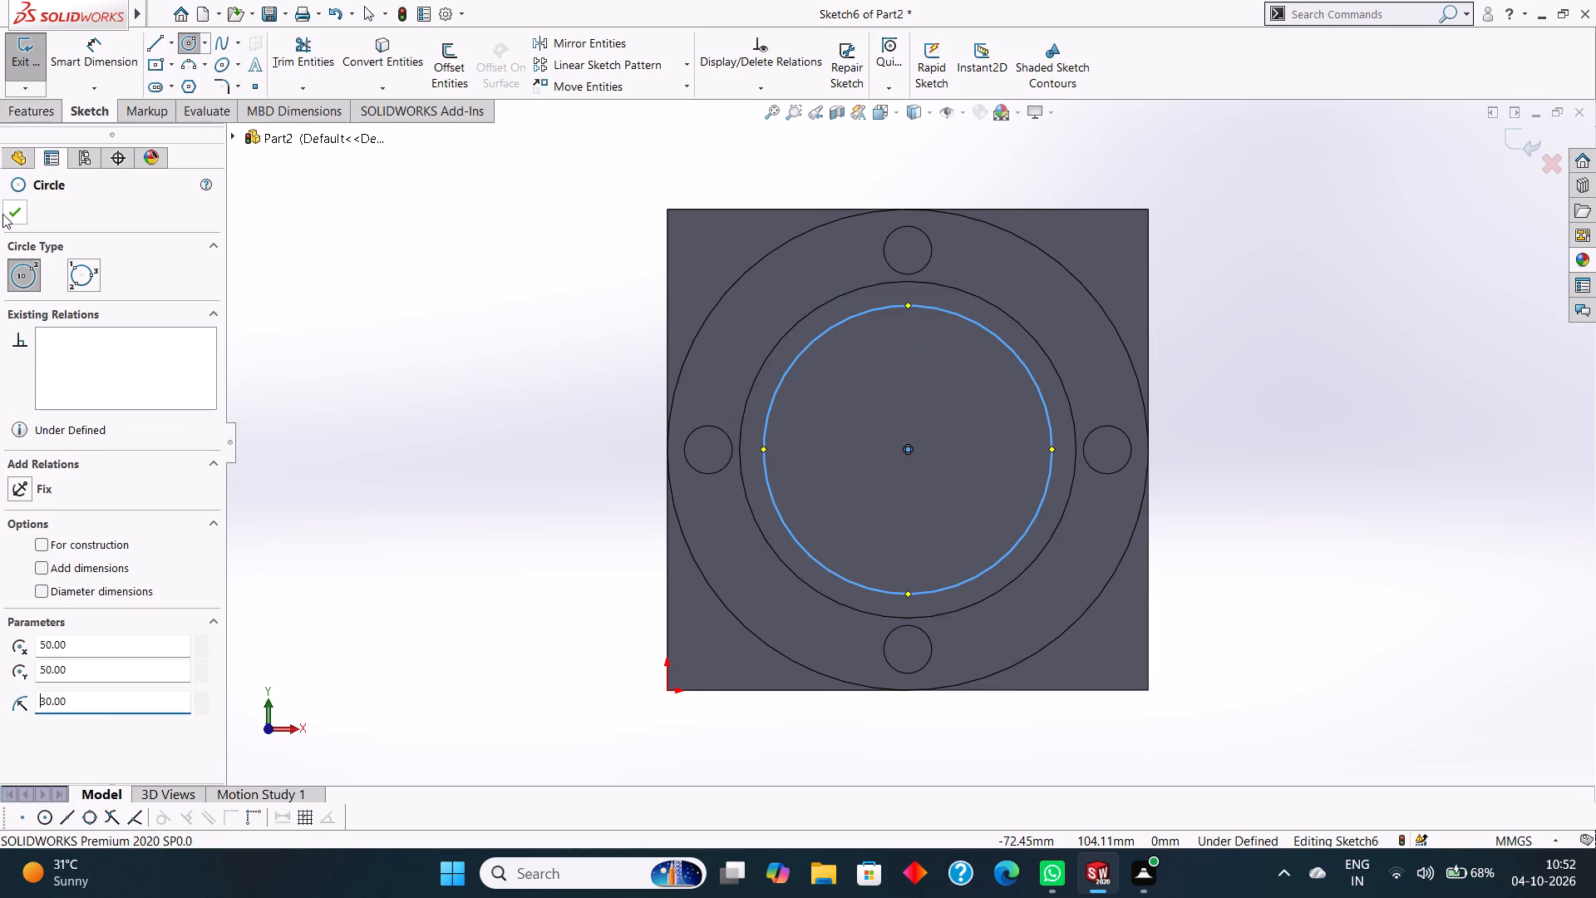
click(3, 214)
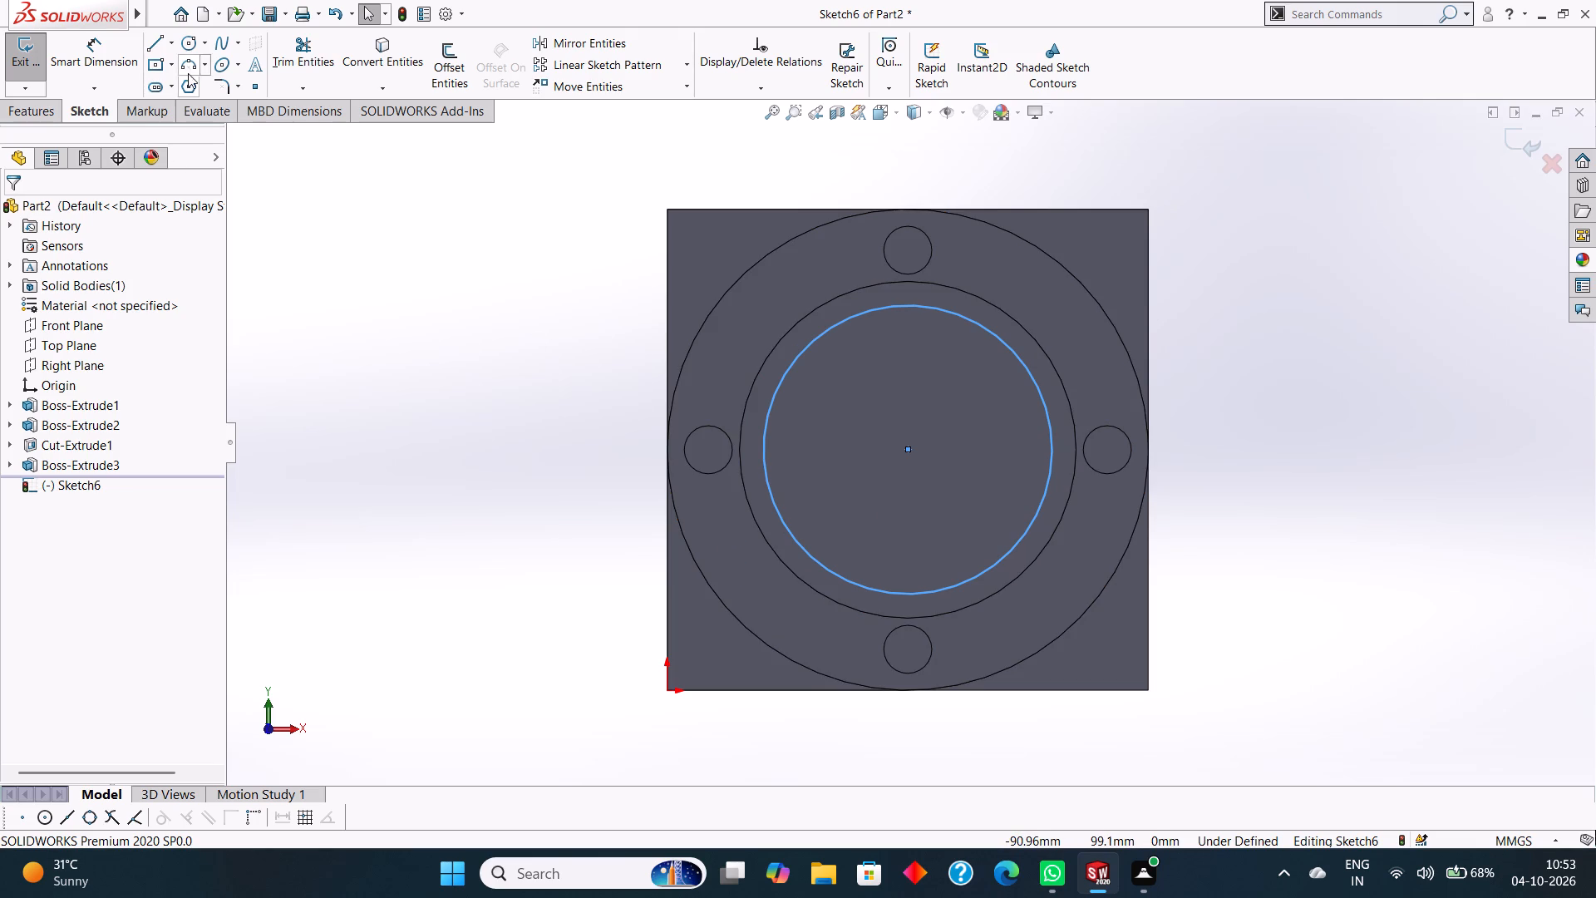
Draw a concentric circle of 25 mm radius inside the 30 mm radius one and make it construction geometry.
click(197, 39)
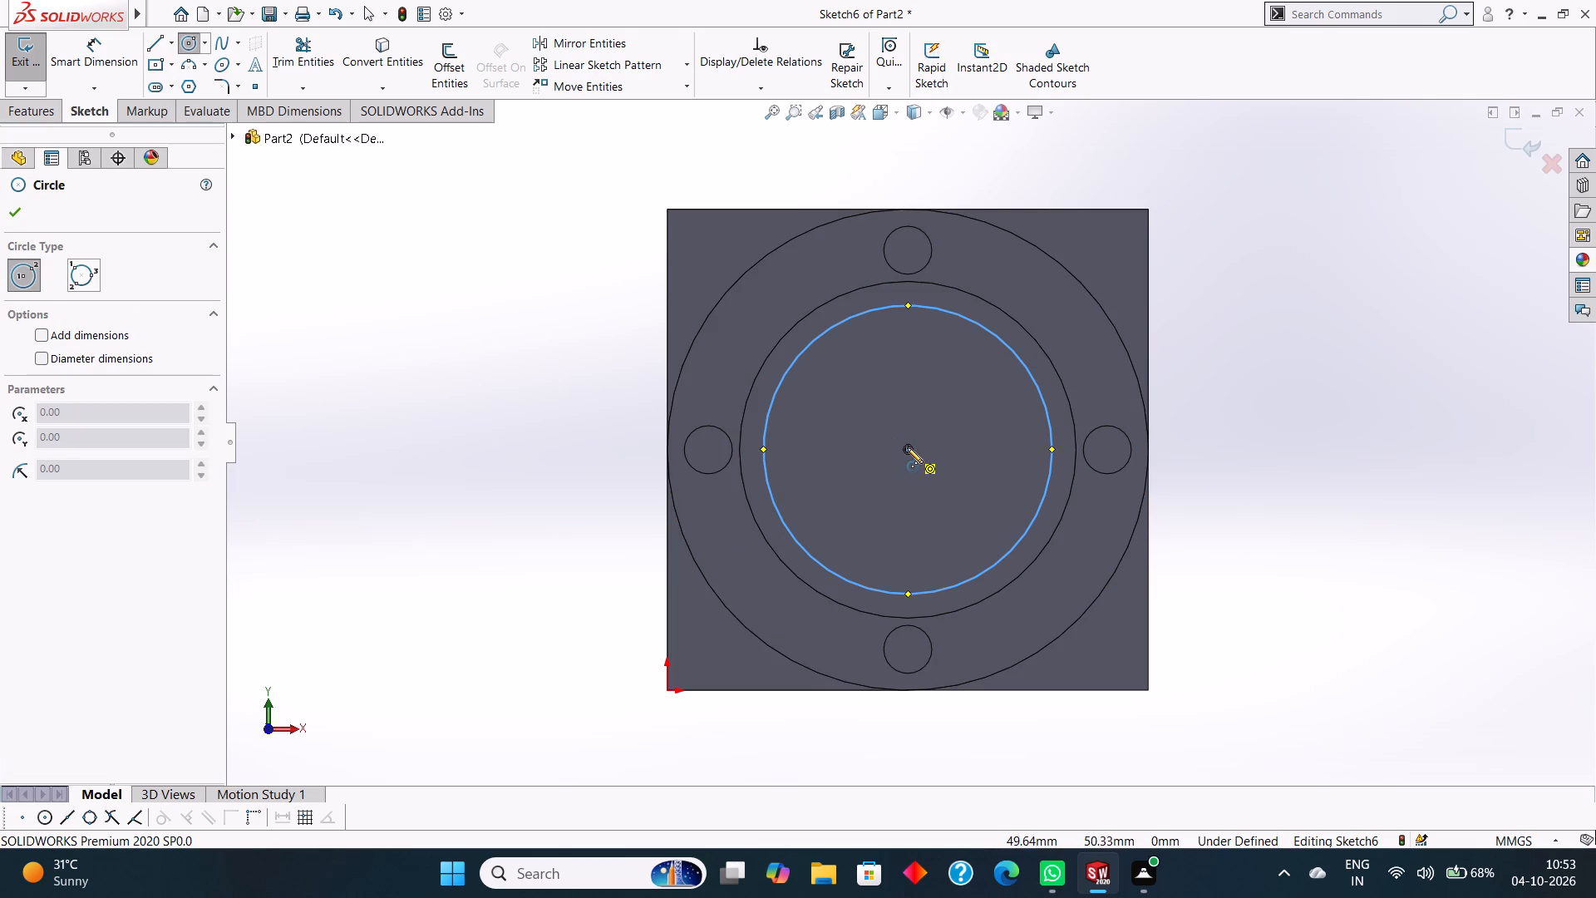
drag(910, 445, 987, 526)
text(25)
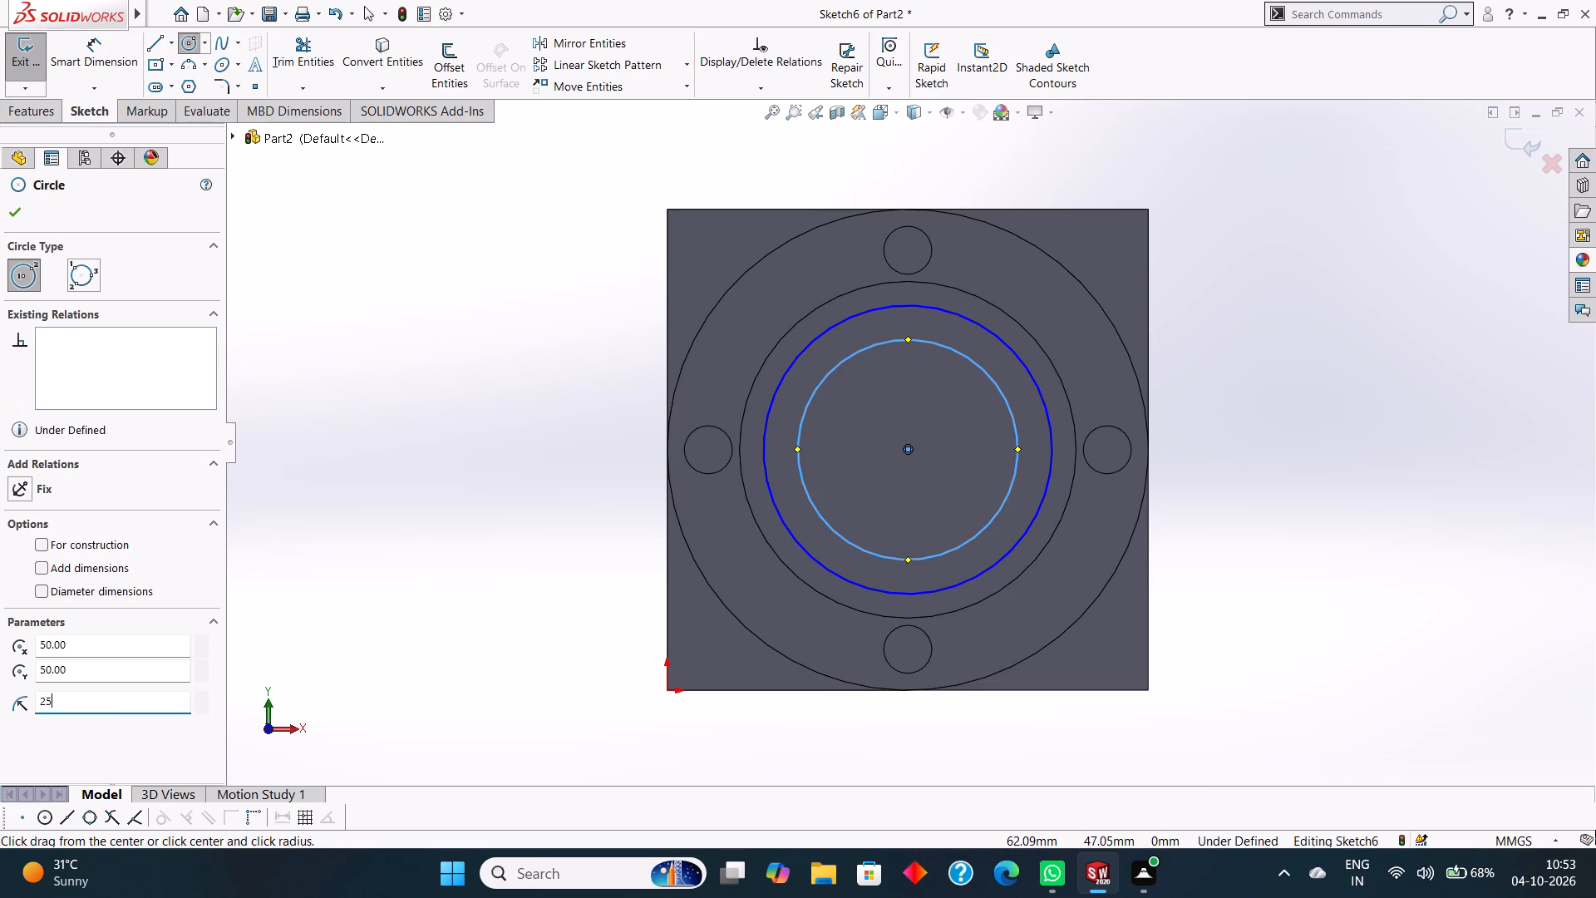
key(Return)
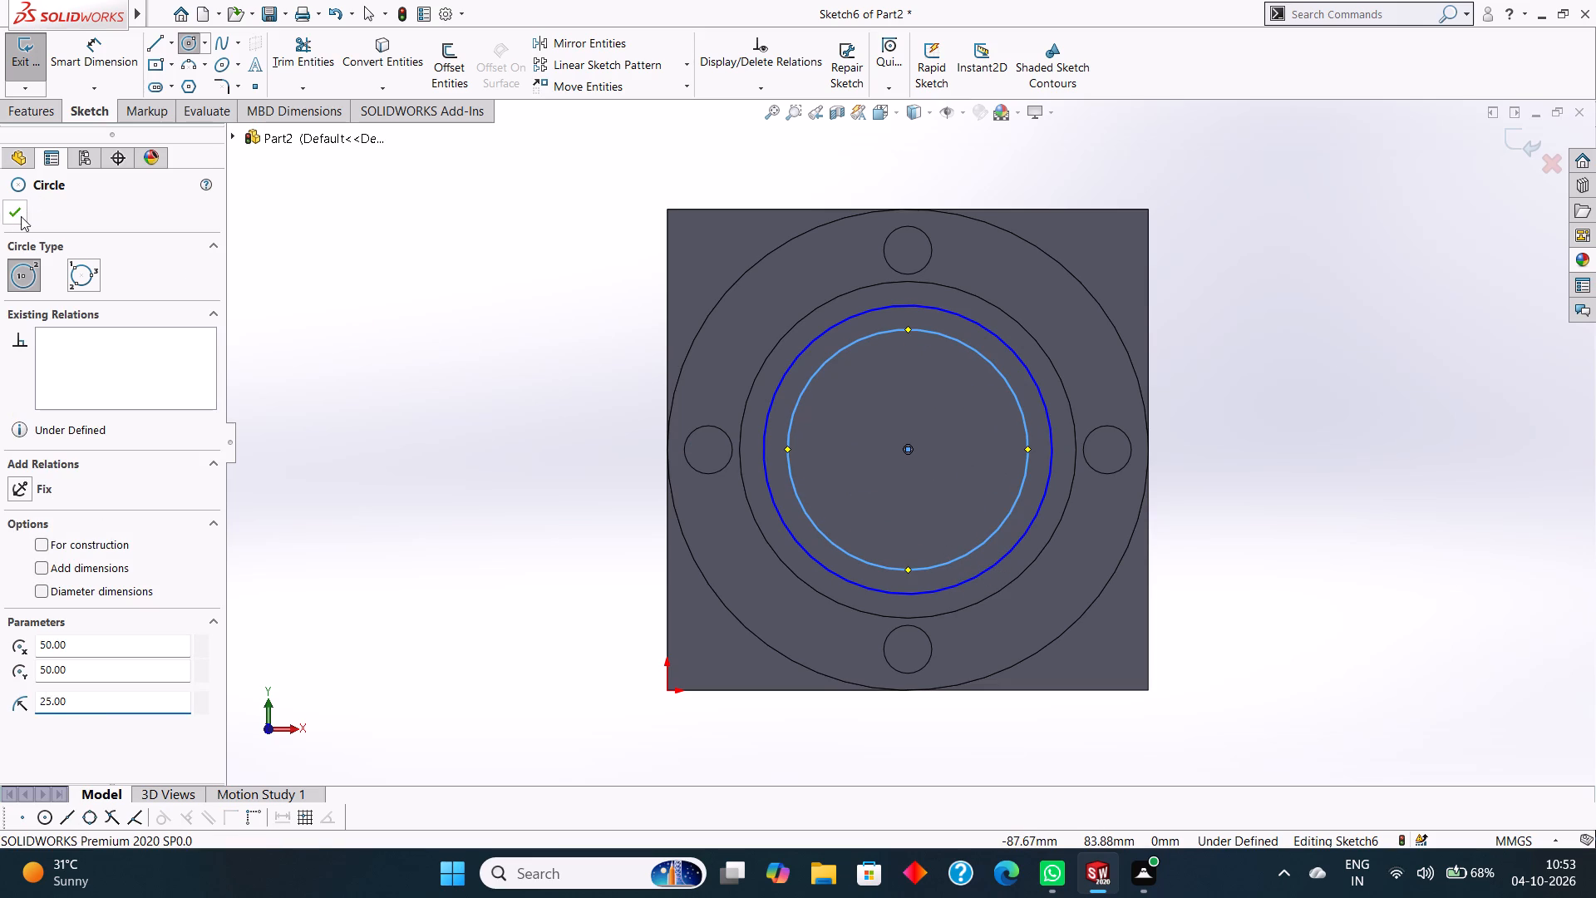
click(15, 216)
right_click(857, 345)
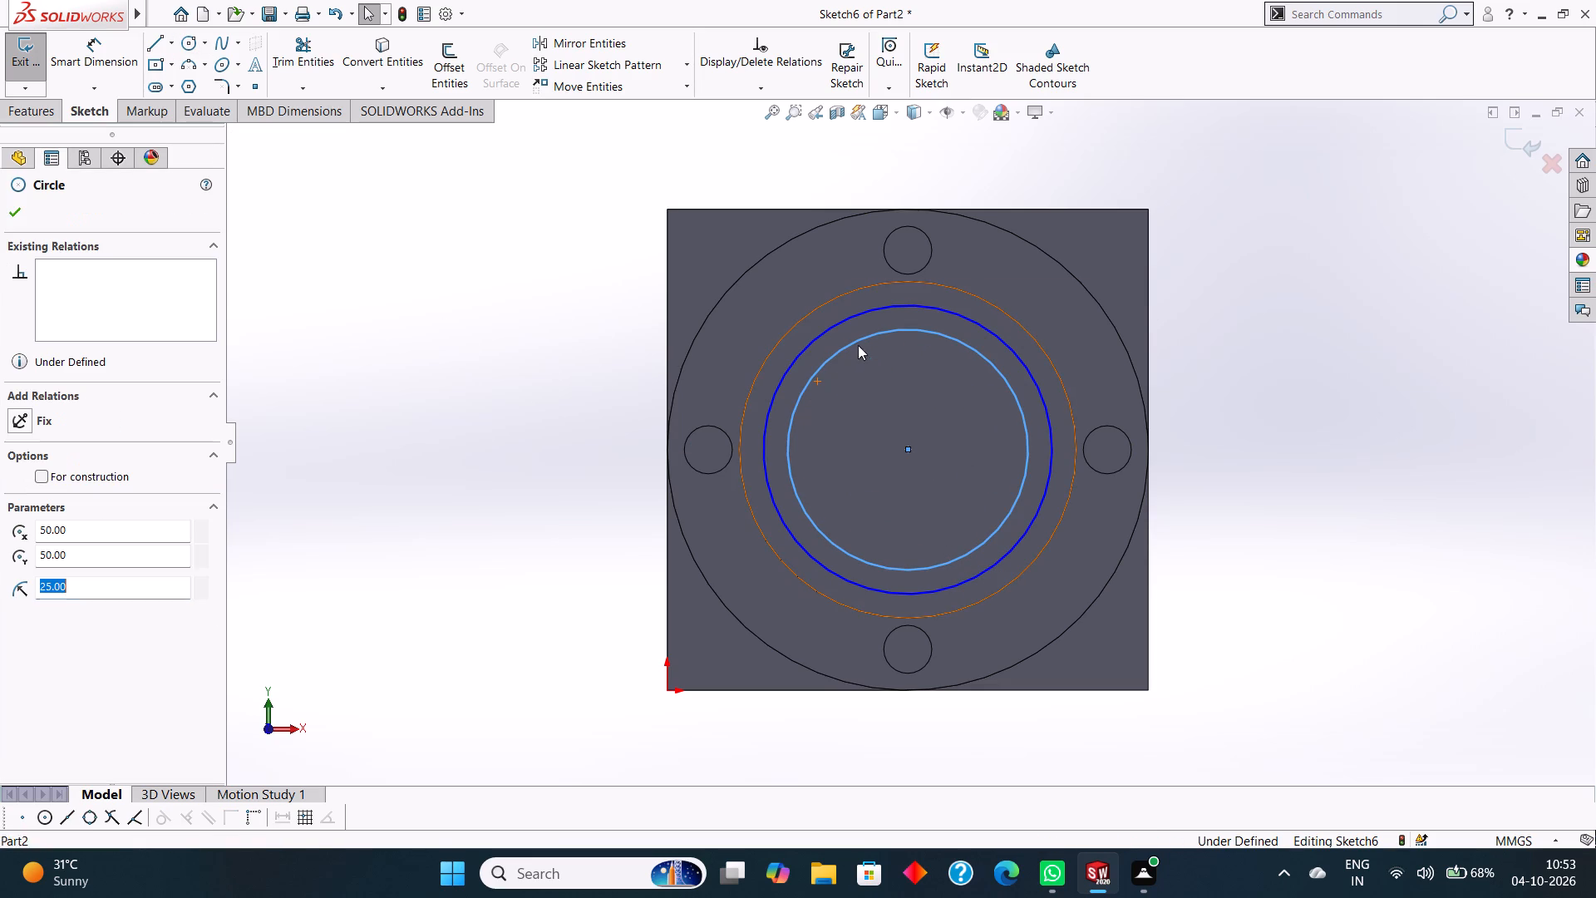
click(899, 322)
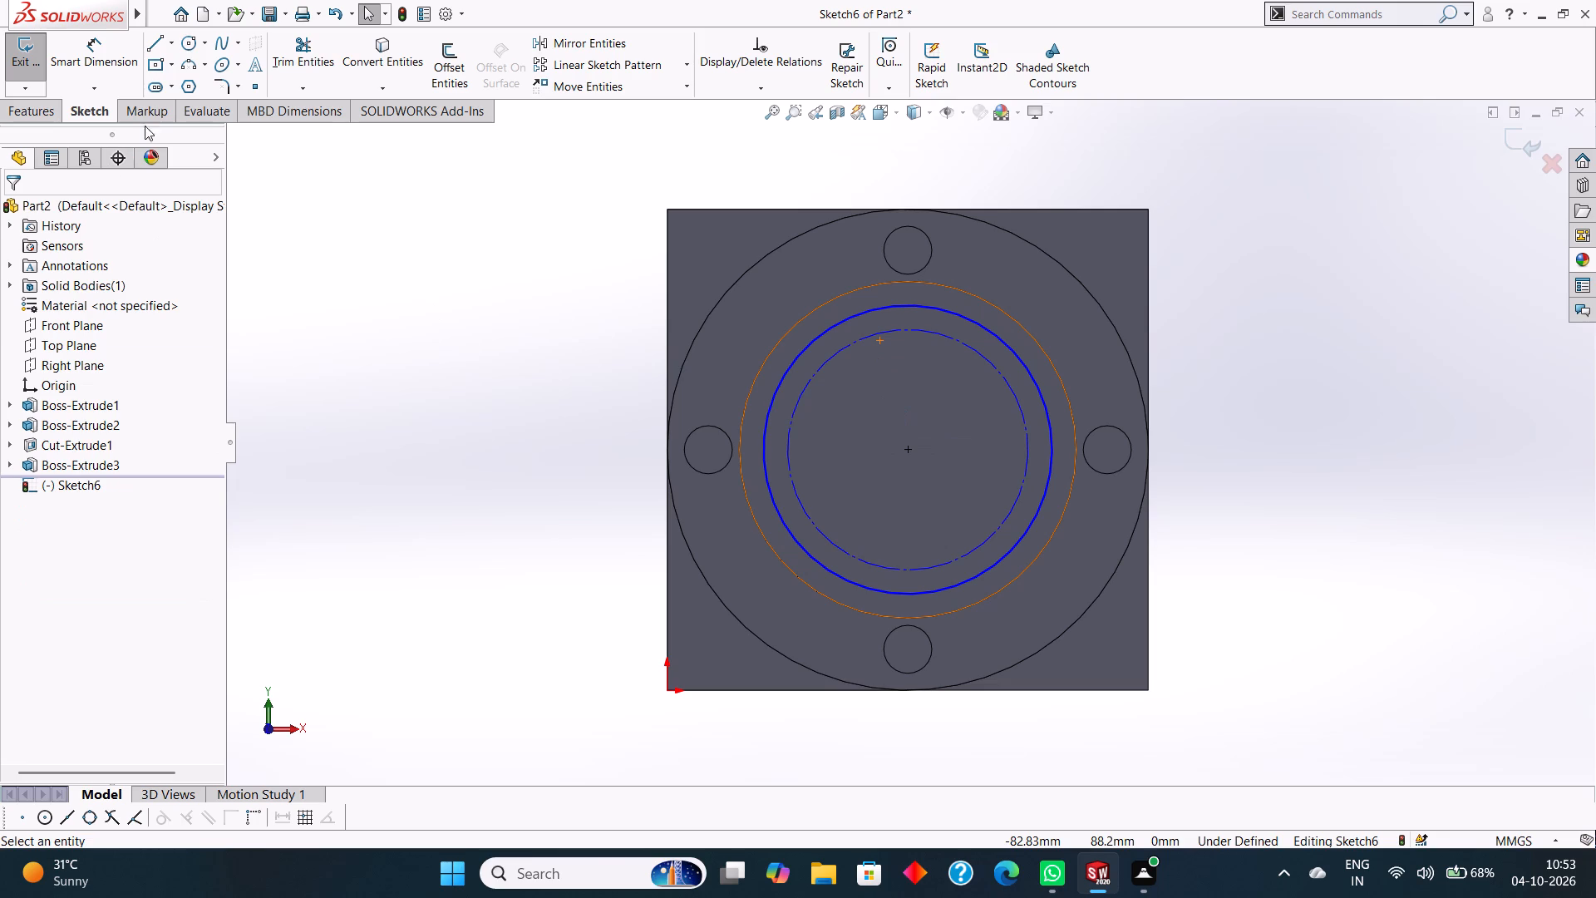
Draw a third concentric circle of 20 mm radius inside the construction circle.
click(185, 42)
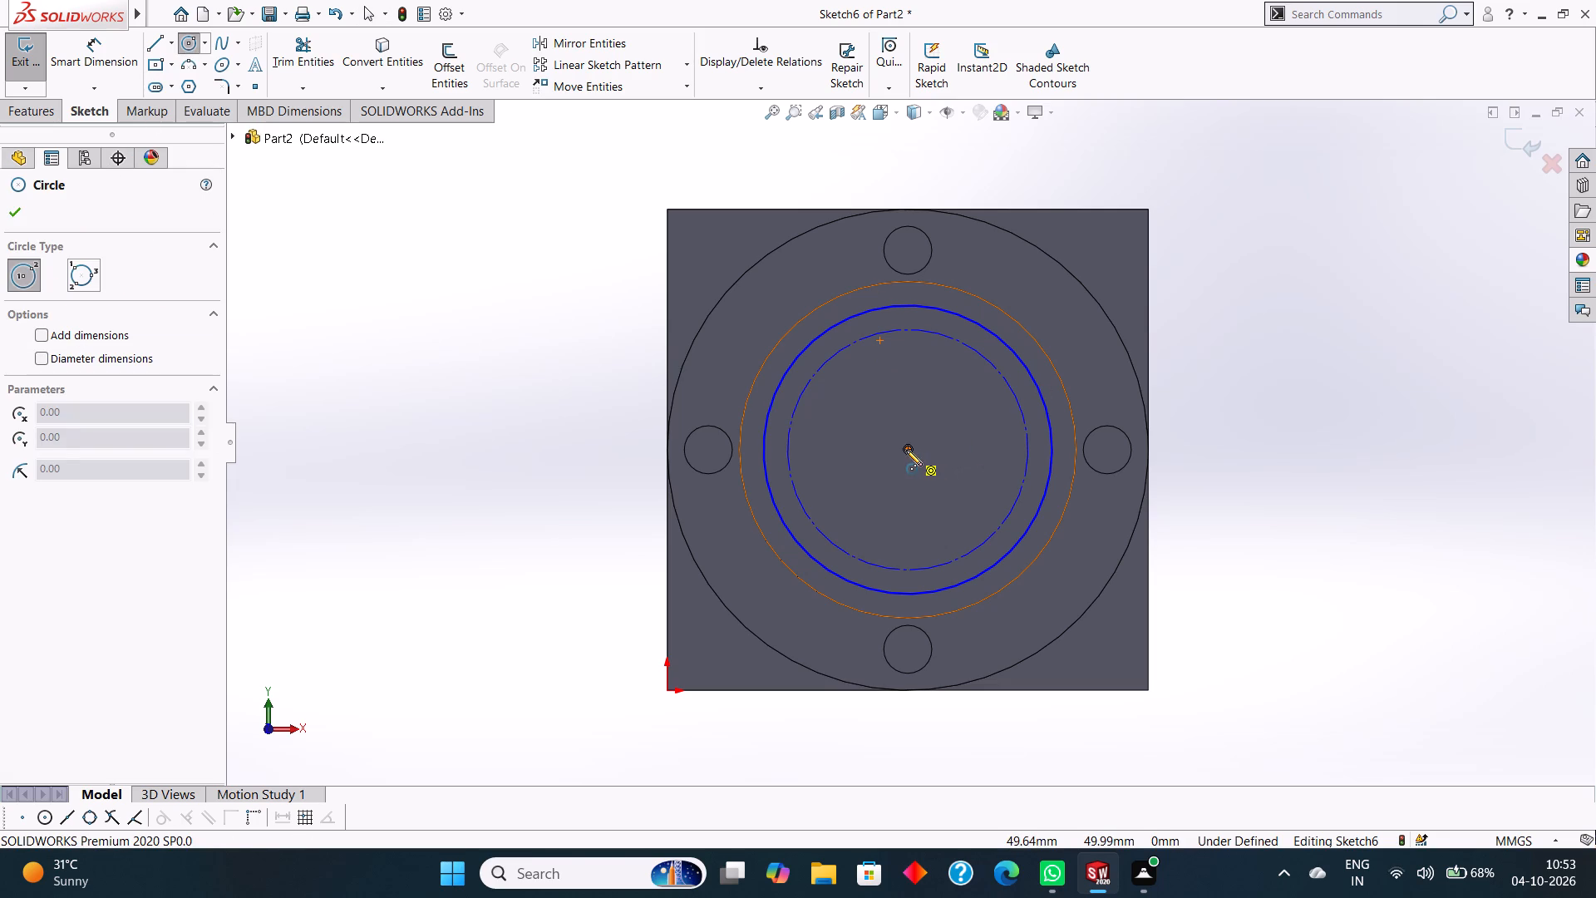
drag(906, 450, 972, 518)
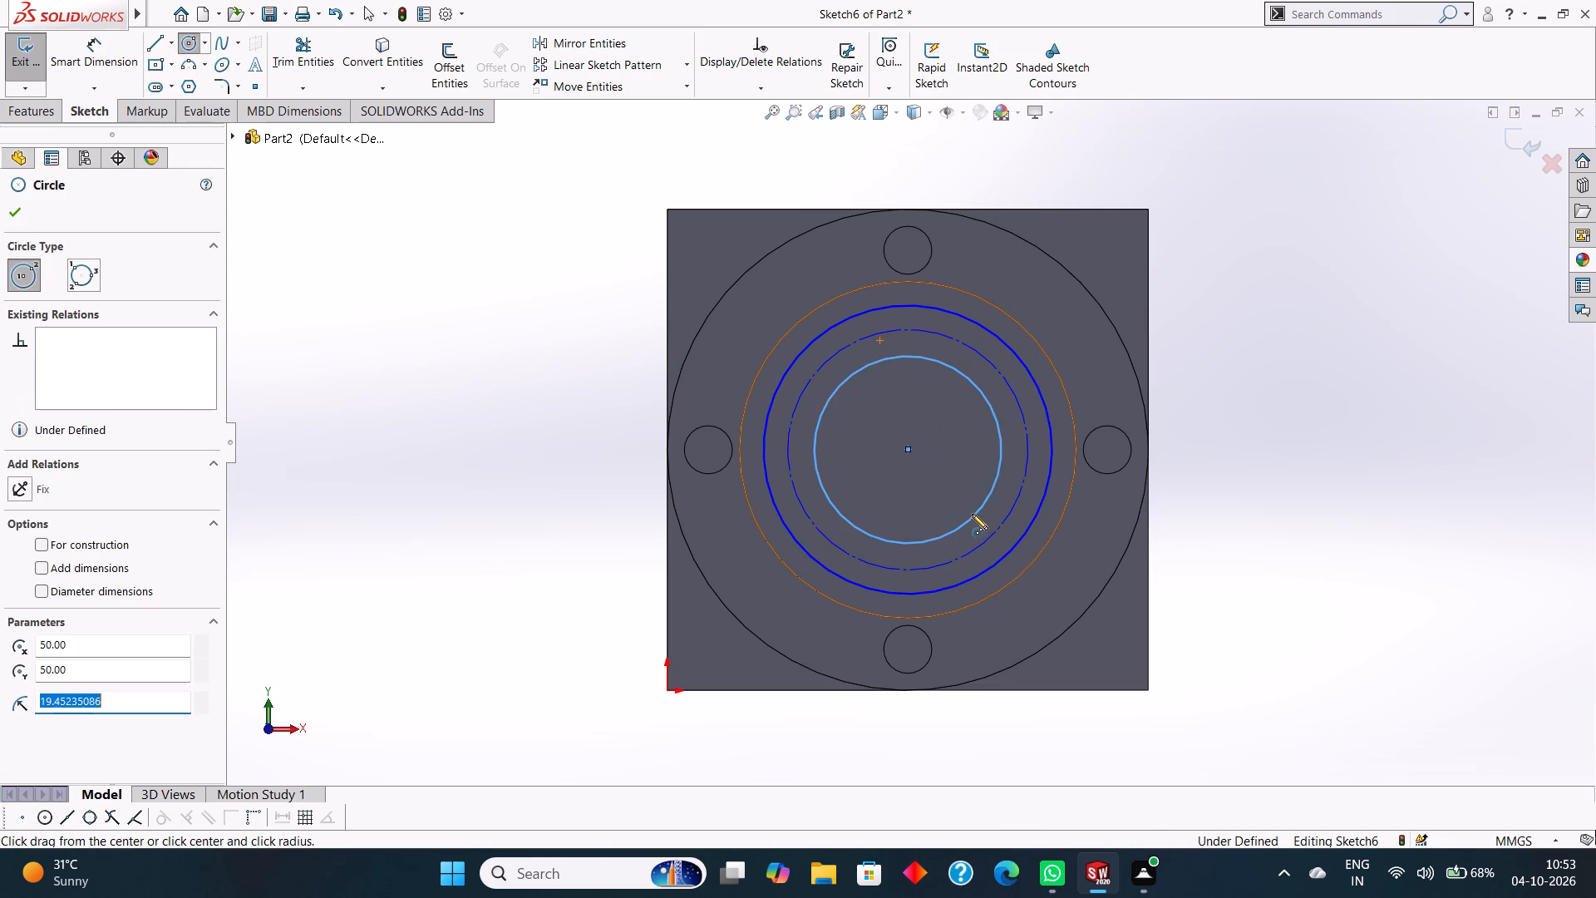
text(20)
key(Return)
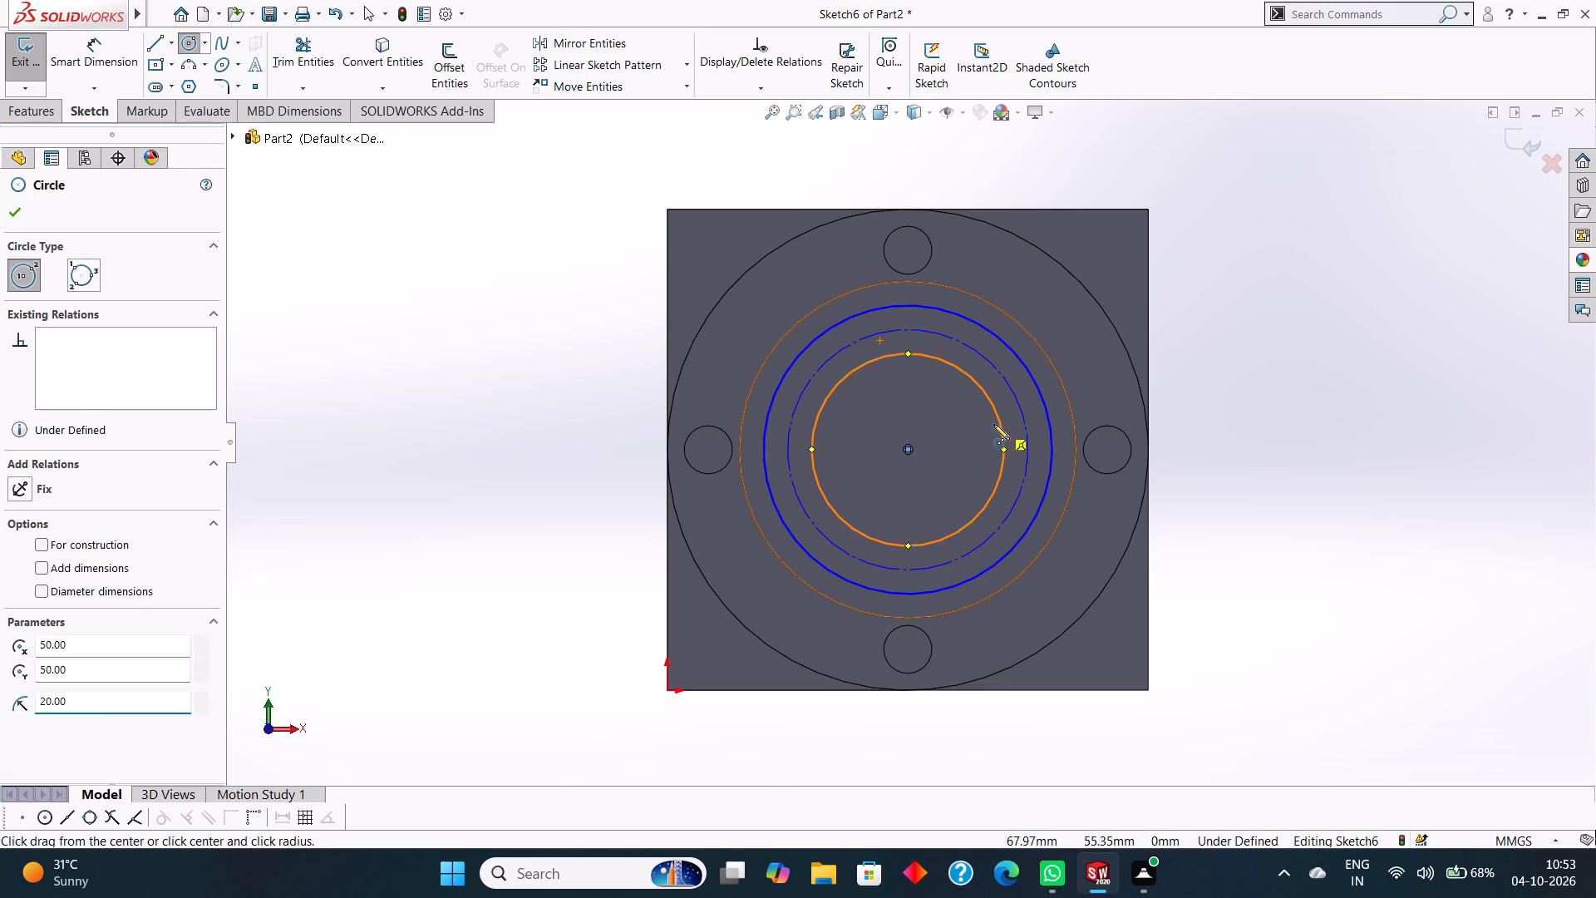
click(12, 215)
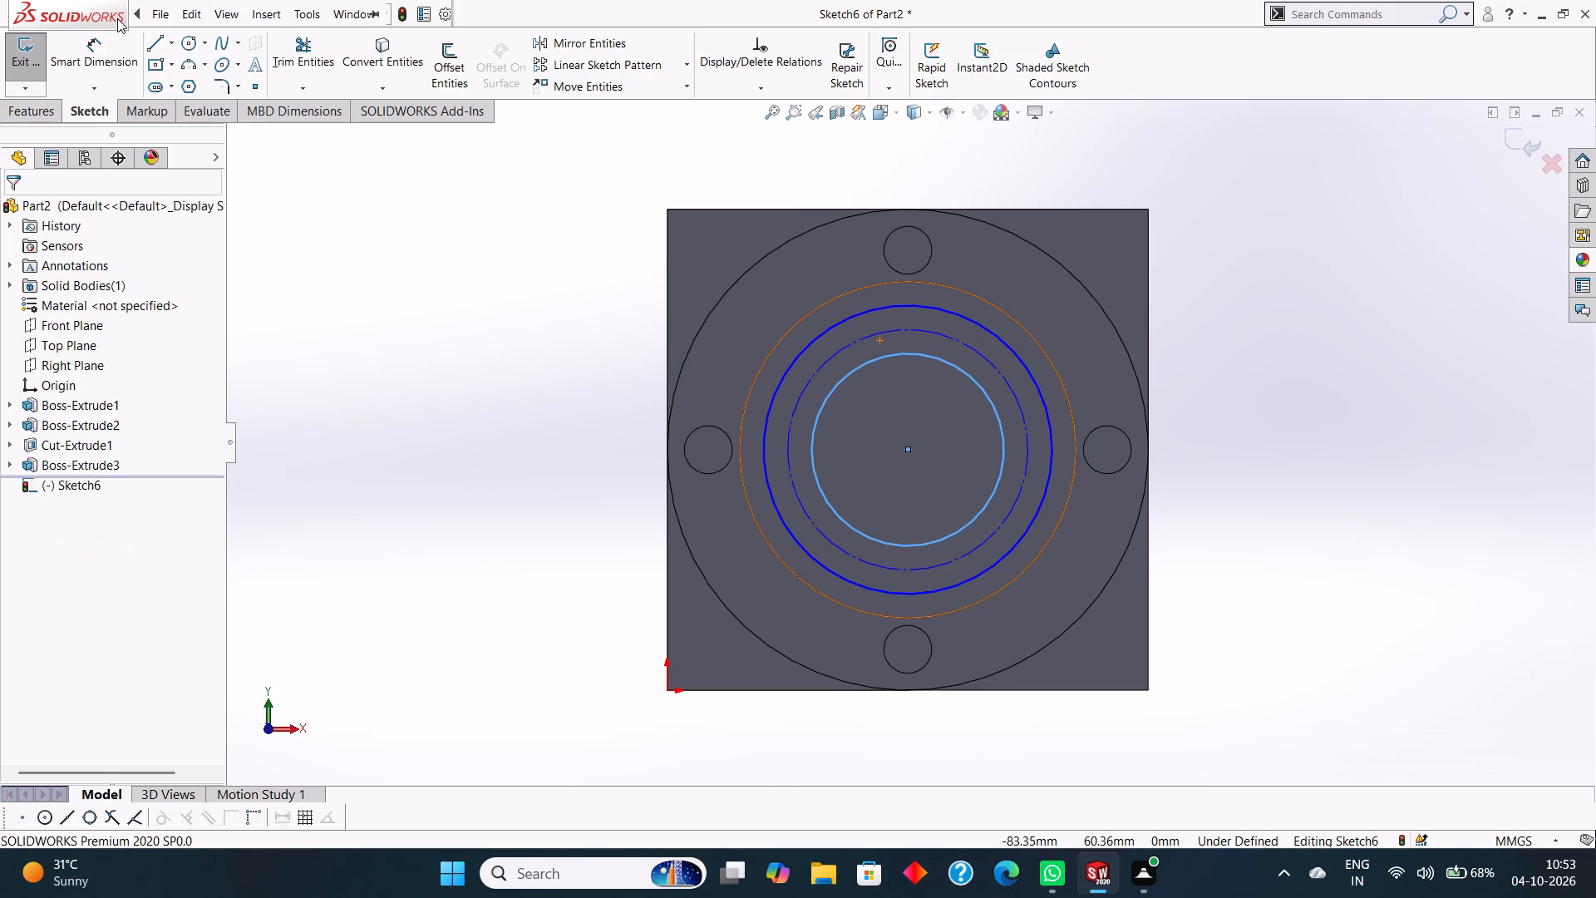
Dimension the outer, construction and inner circles with diameters of 60, 50 and 40 mm.
click(96, 68)
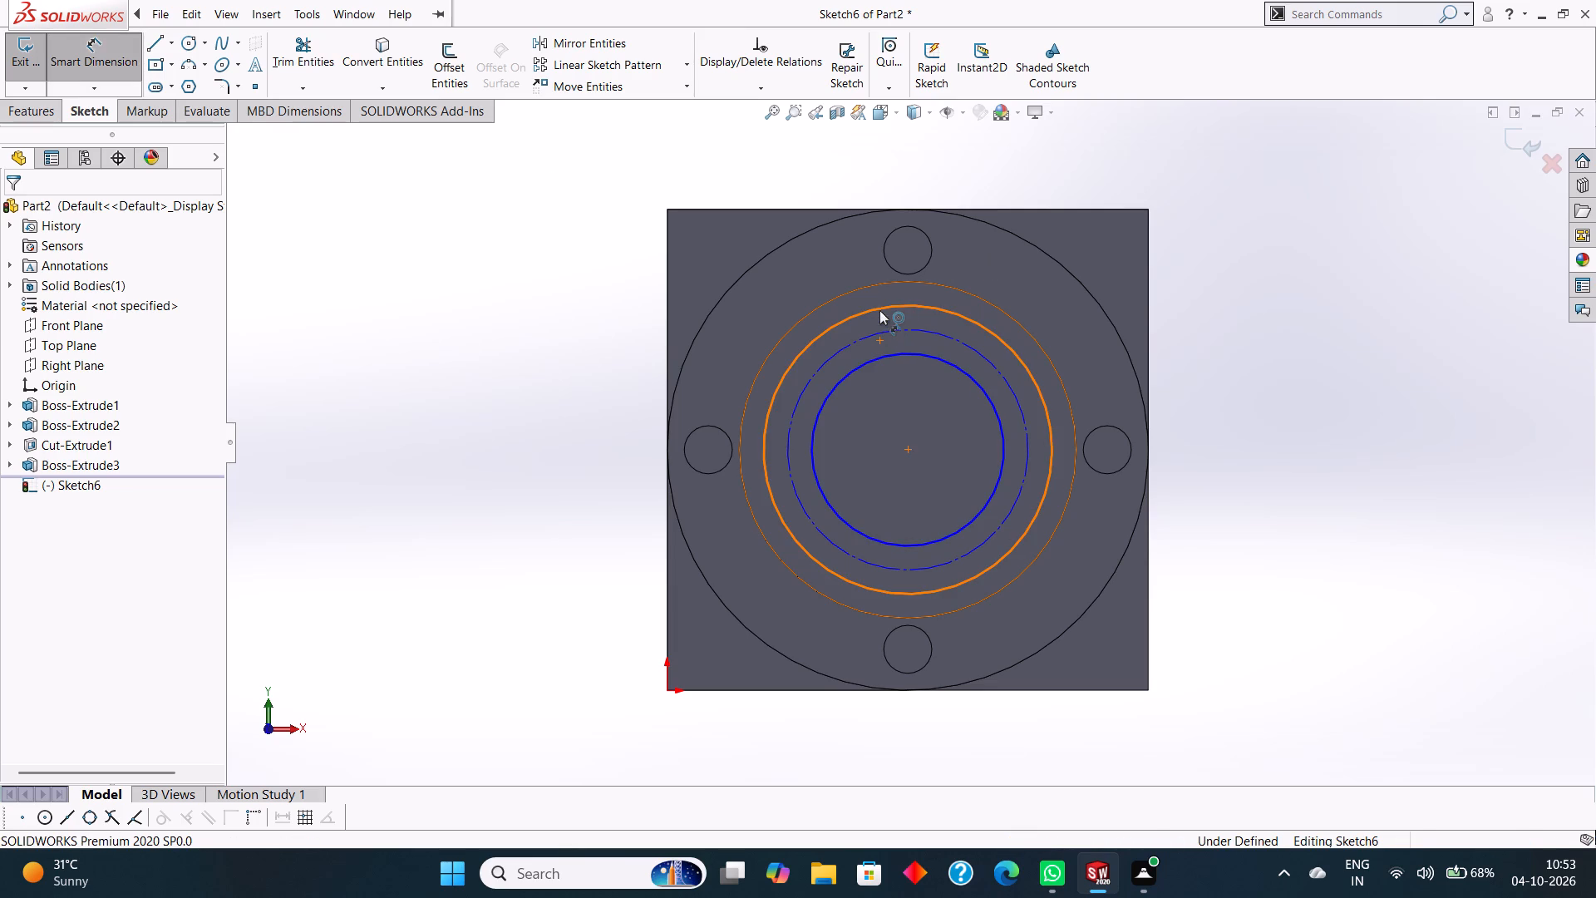
click(879, 310)
click(1348, 373)
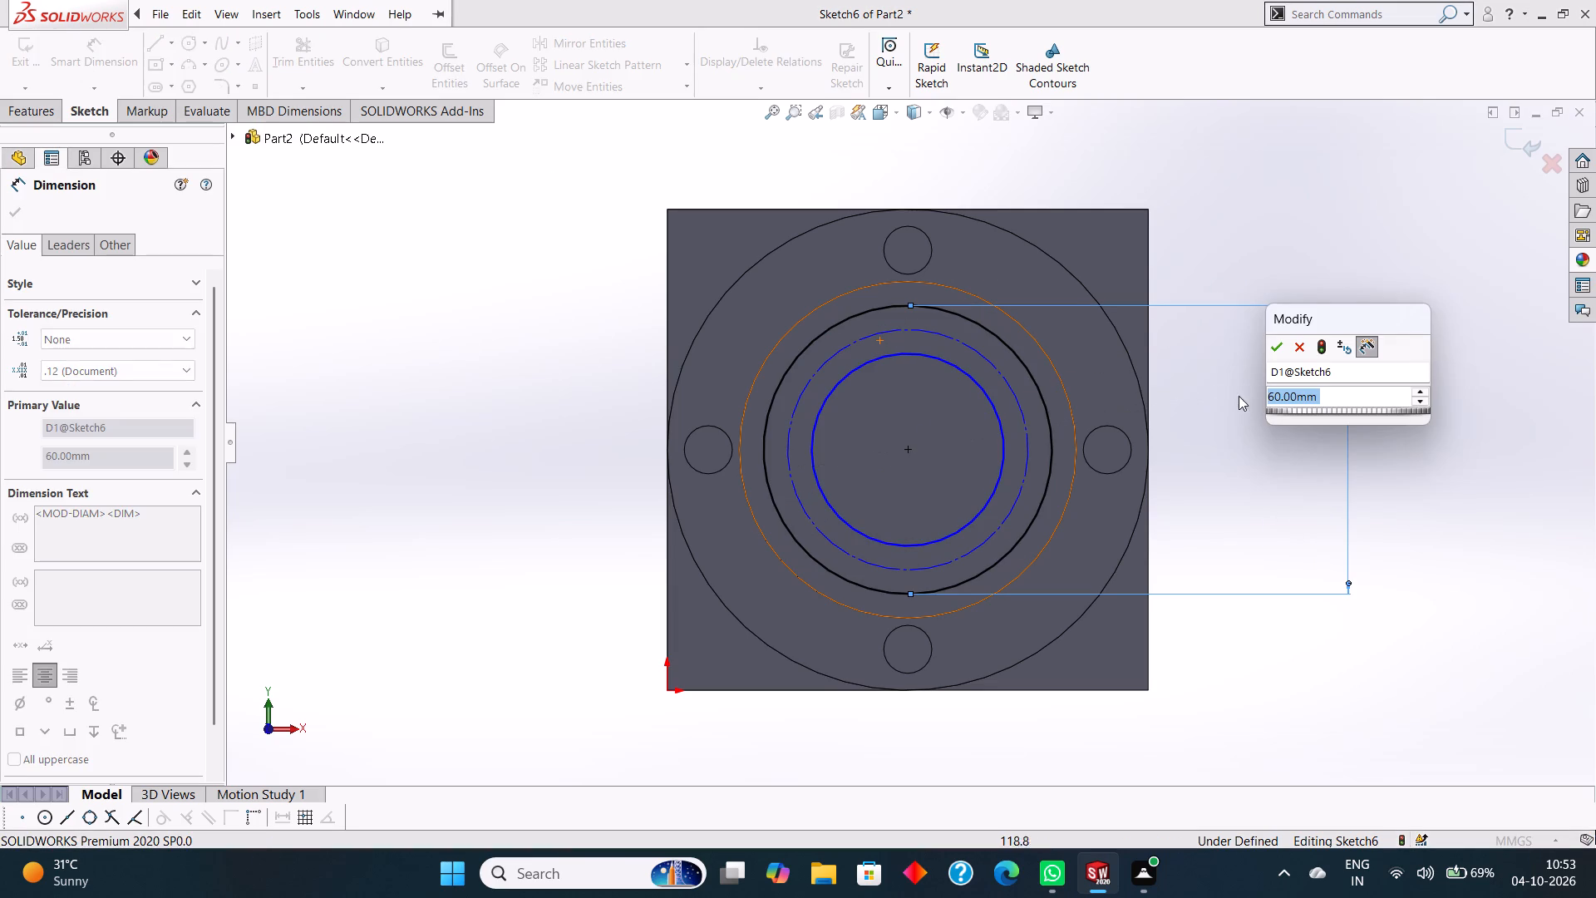
click(1275, 348)
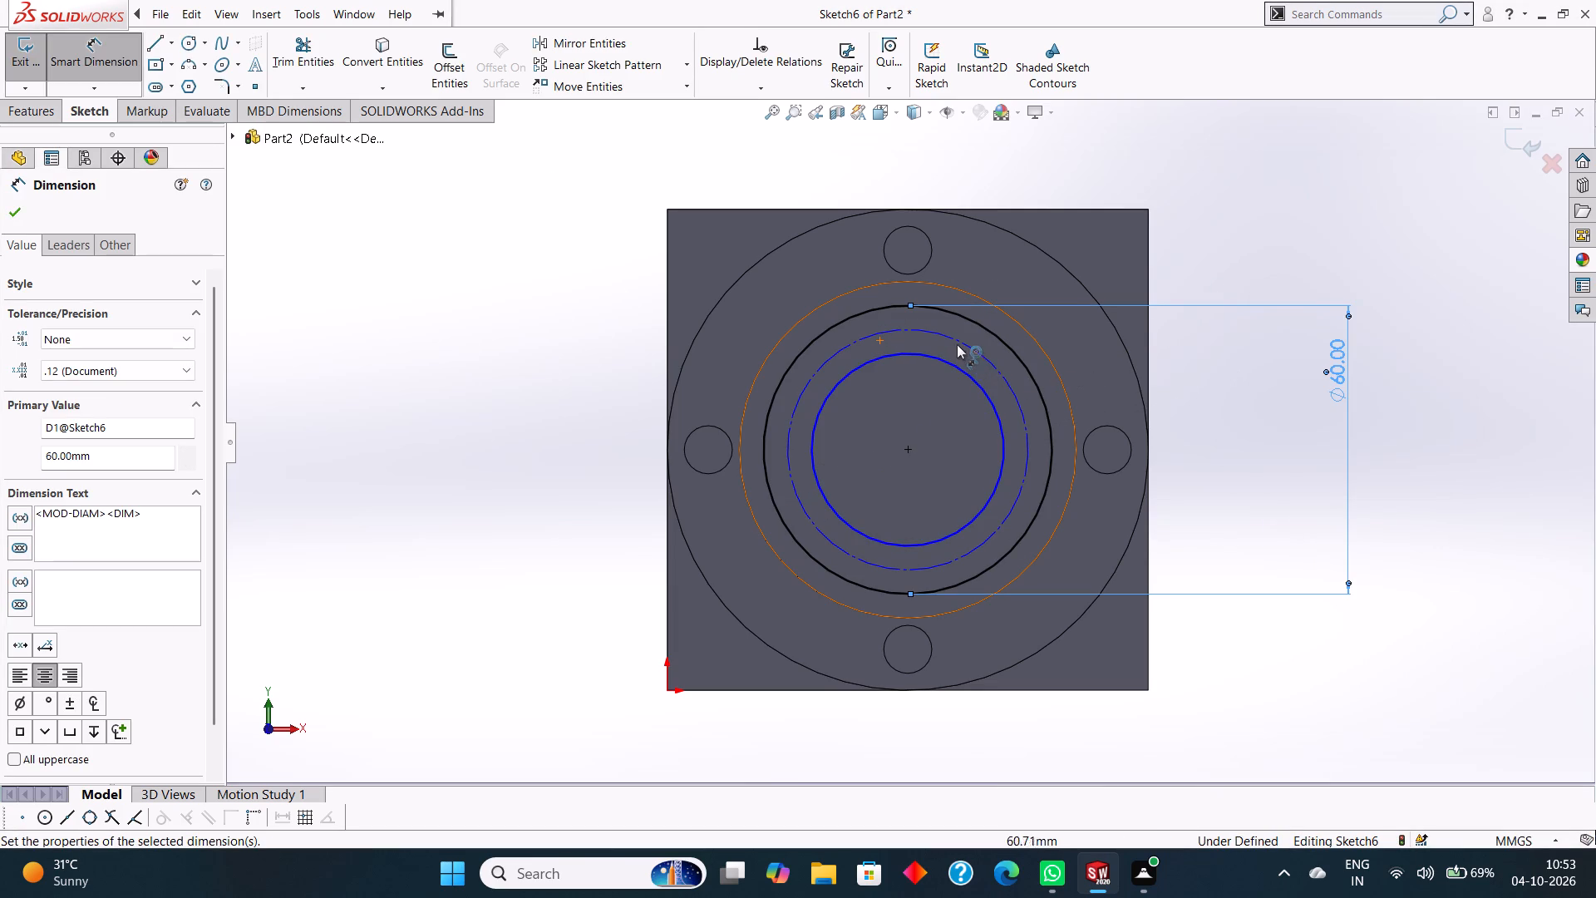
click(952, 340)
click(1289, 361)
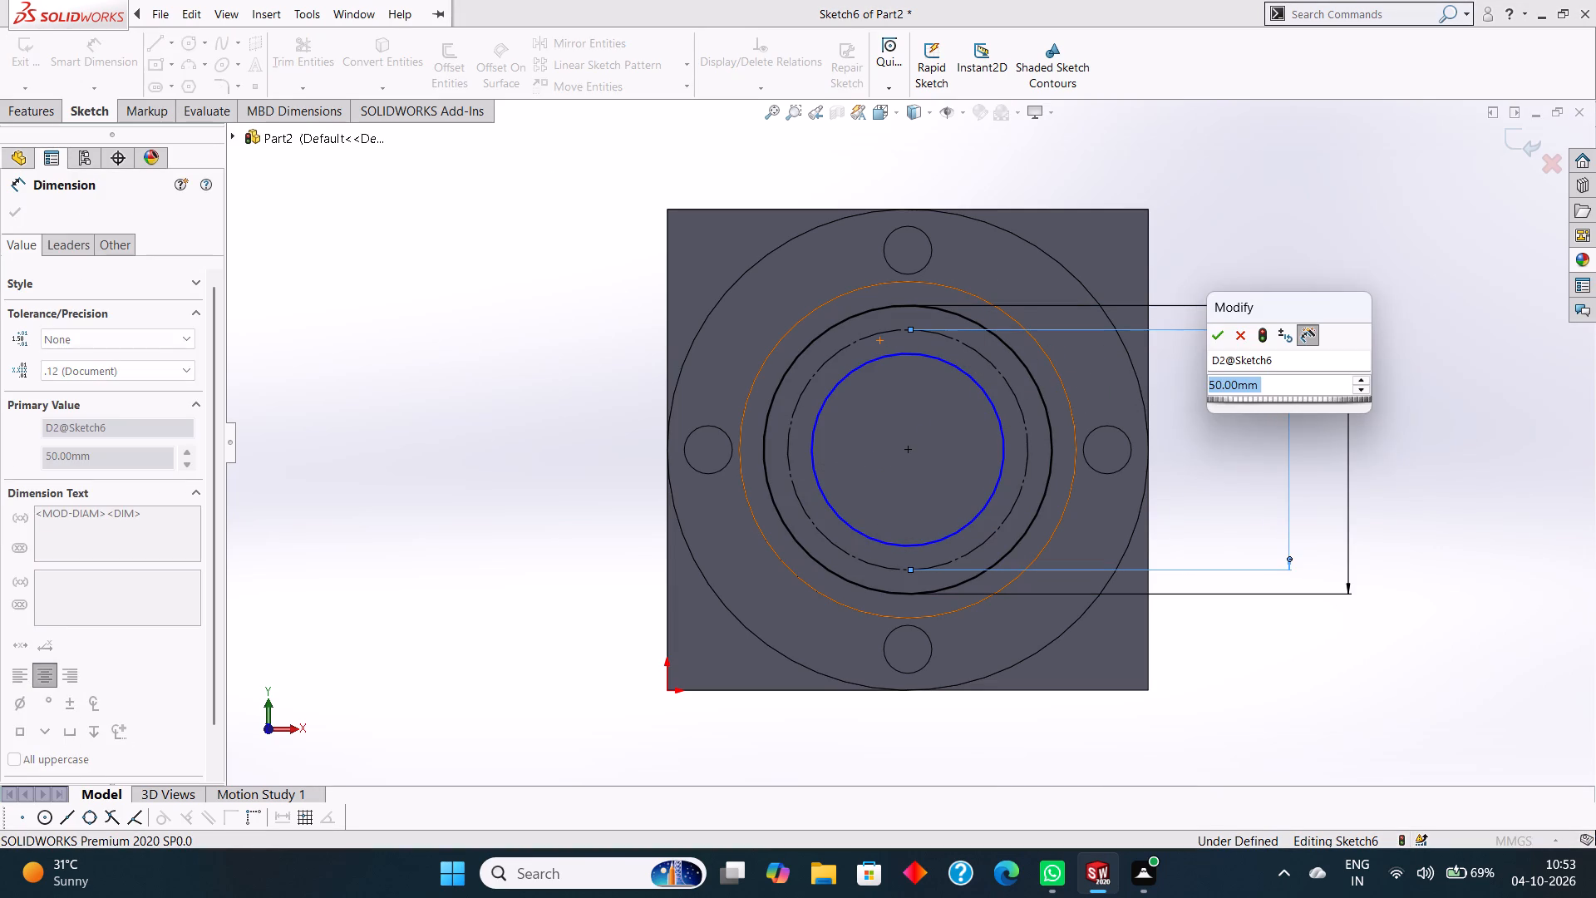
click(1219, 345)
click(913, 354)
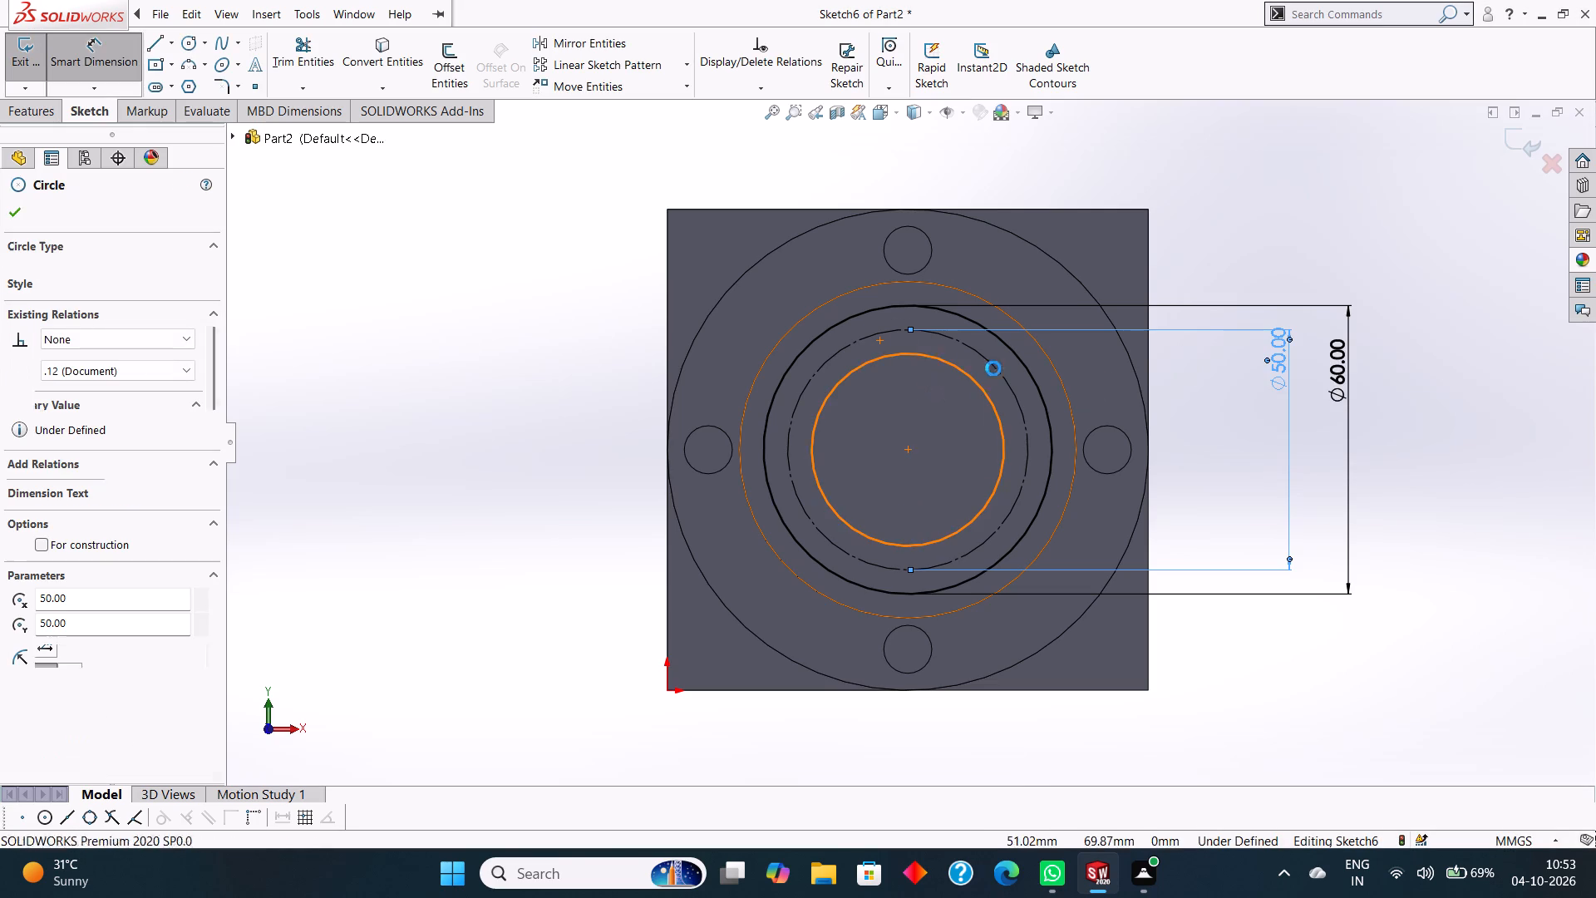
click(1222, 380)
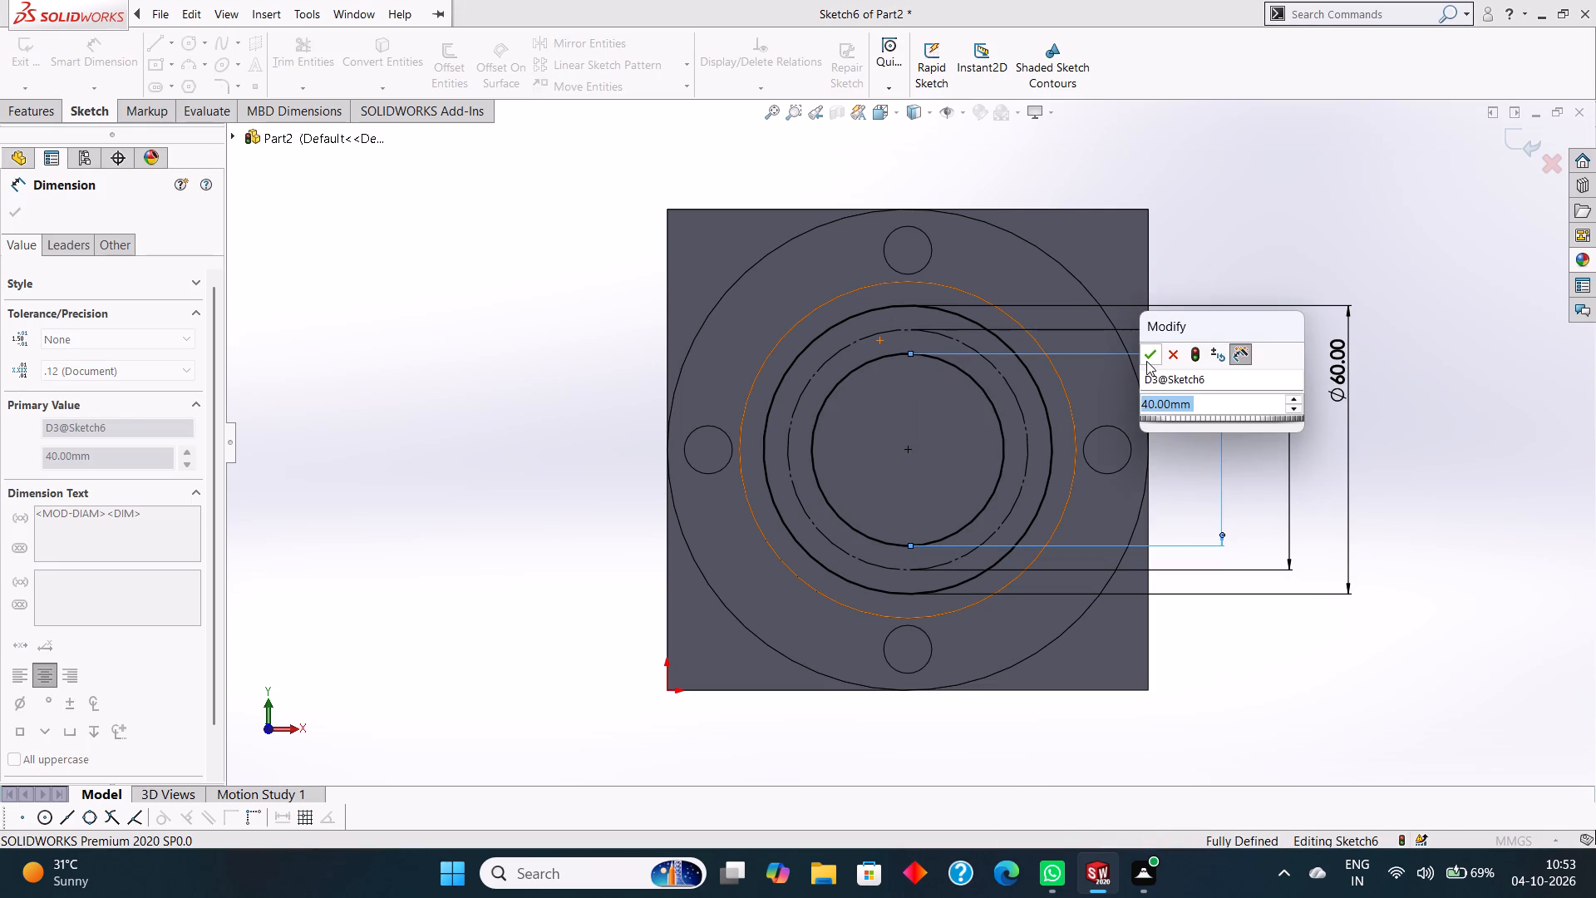
click(1146, 360)
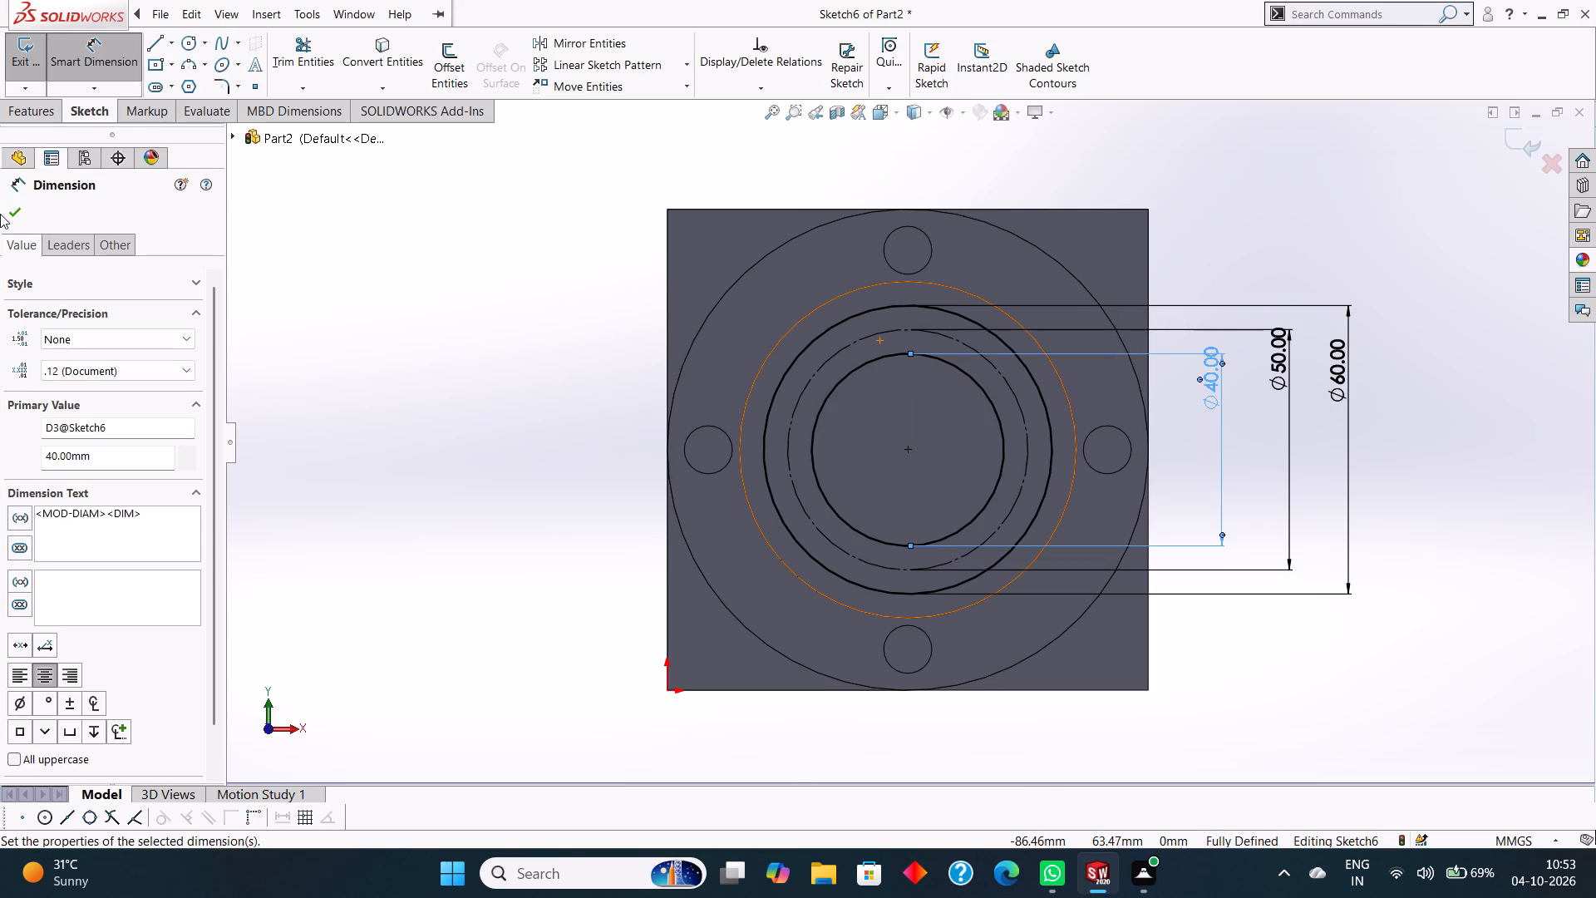
click(10, 211)
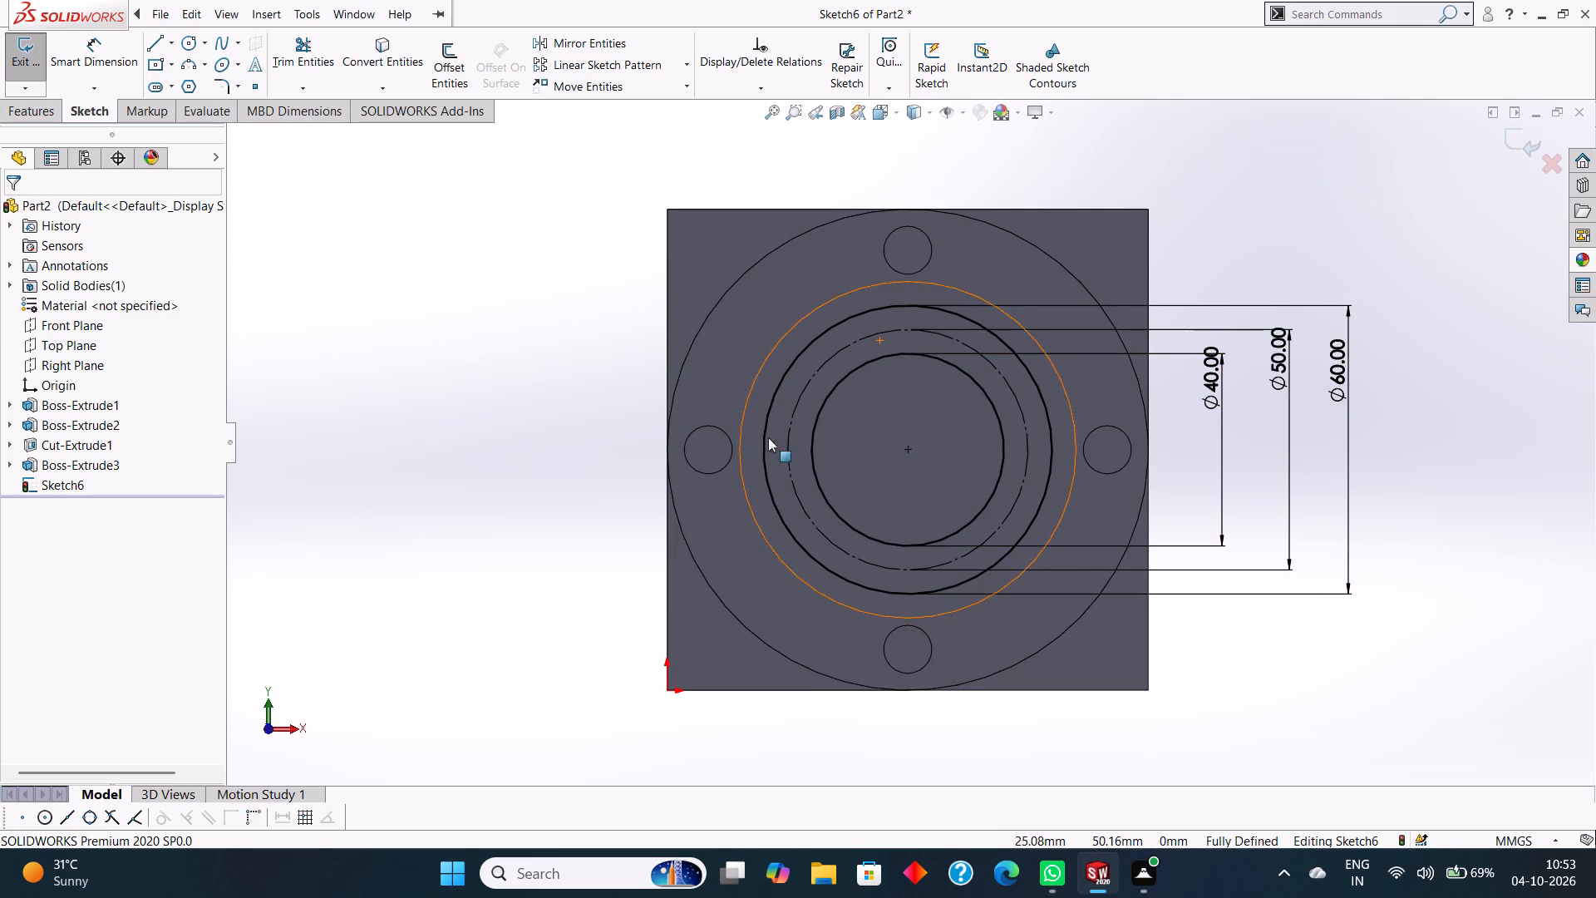
Draw two vertical centerlines from the circles' centre, one to the block's upper edge and one to its lower edge.
click(170, 40)
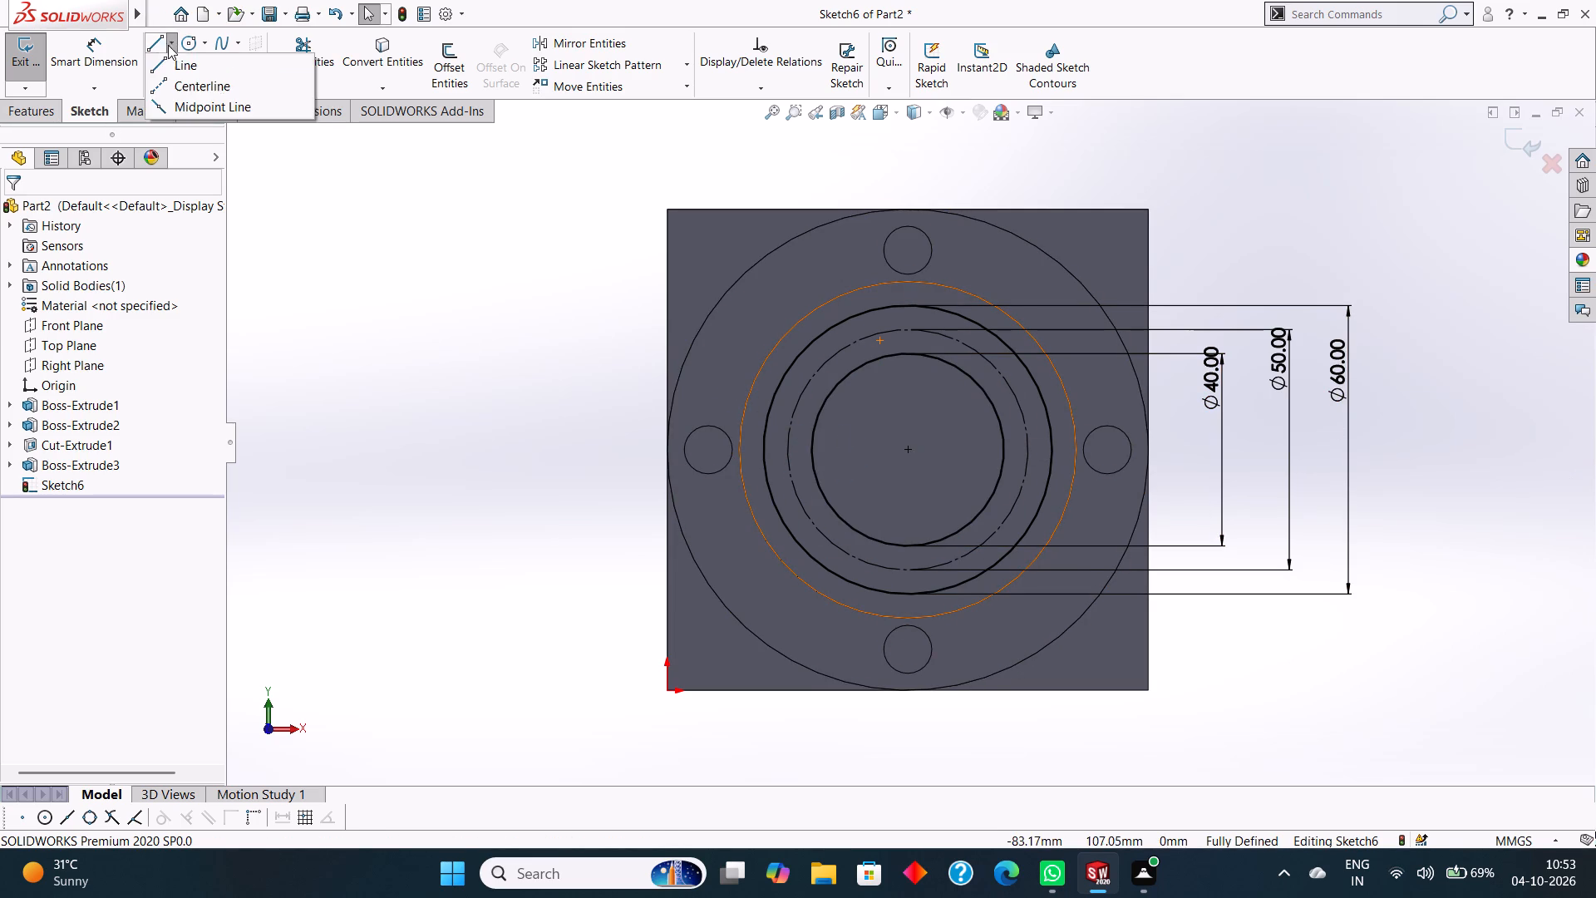
click(169, 86)
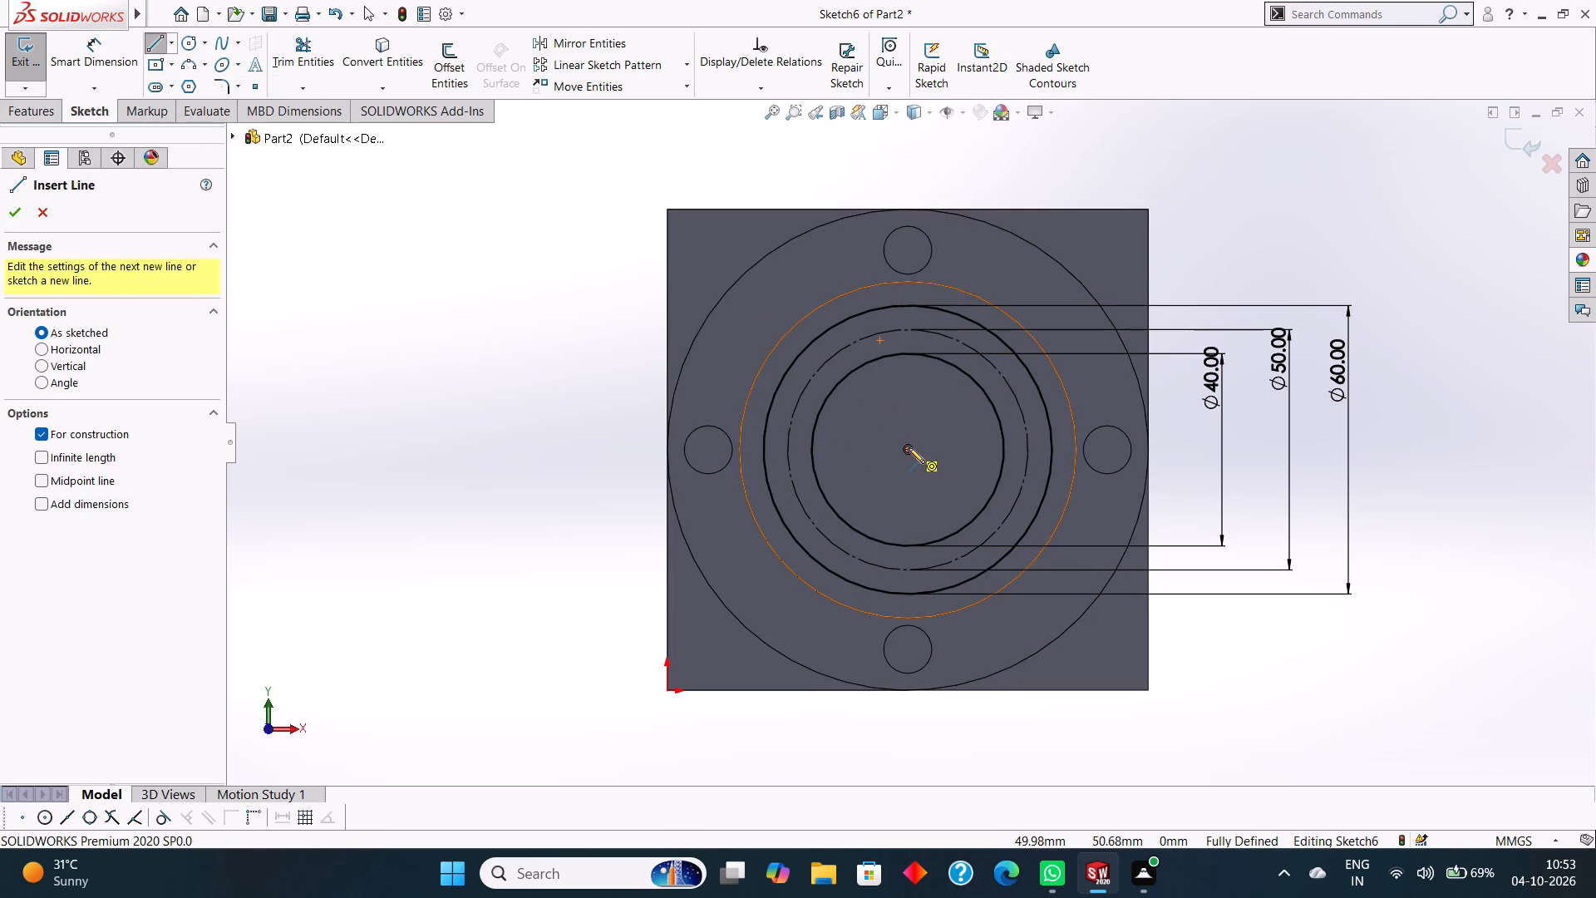
click(909, 447)
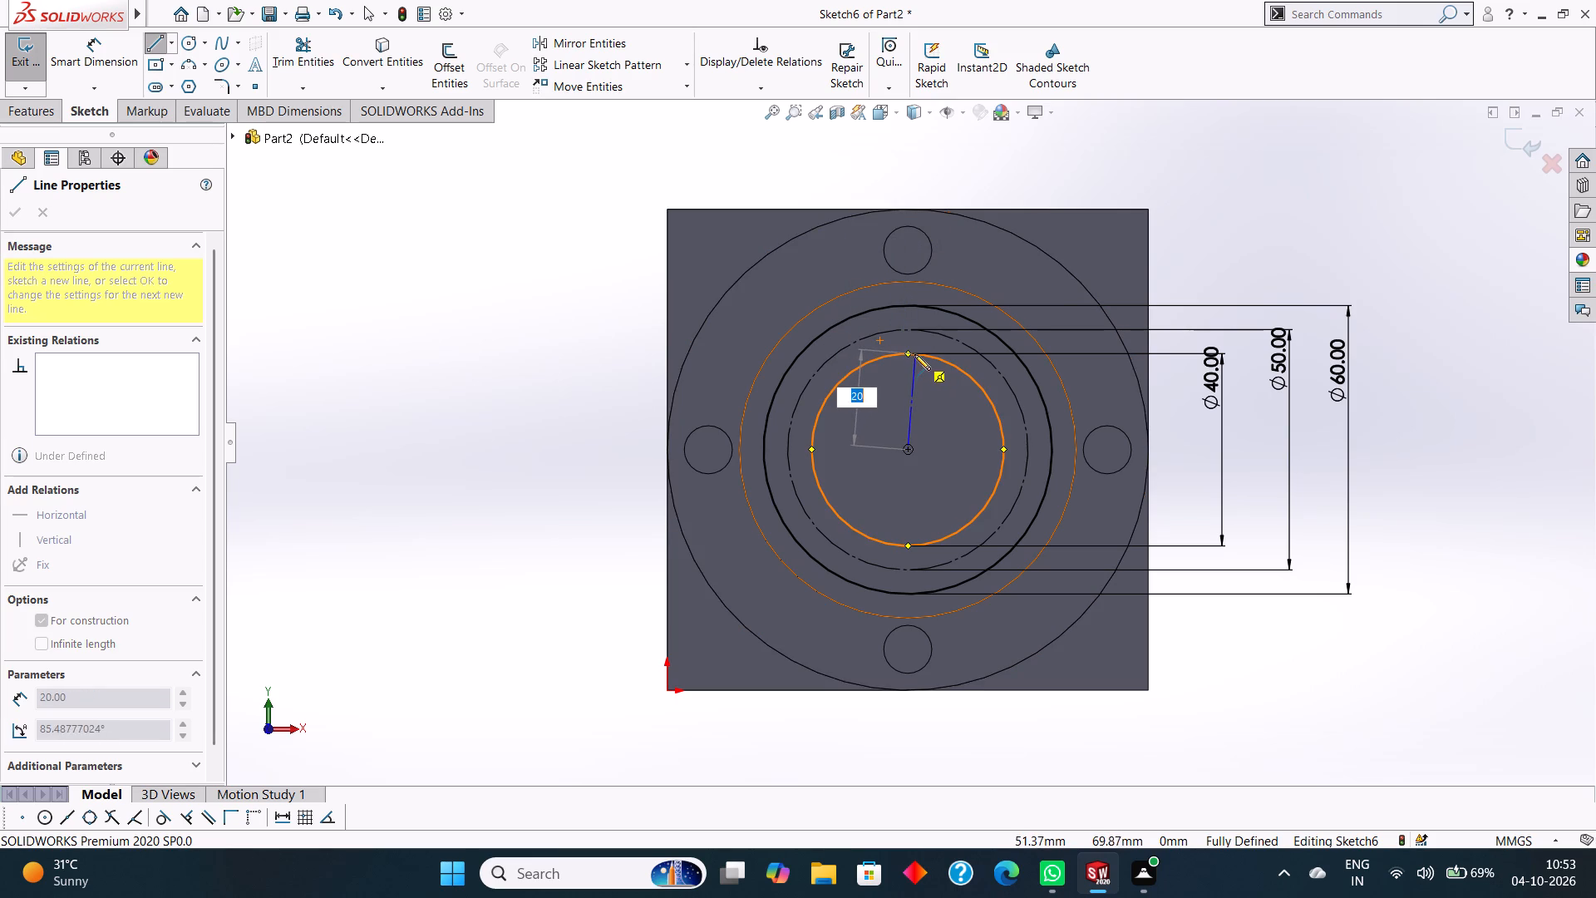
click(909, 210)
key(Escape)
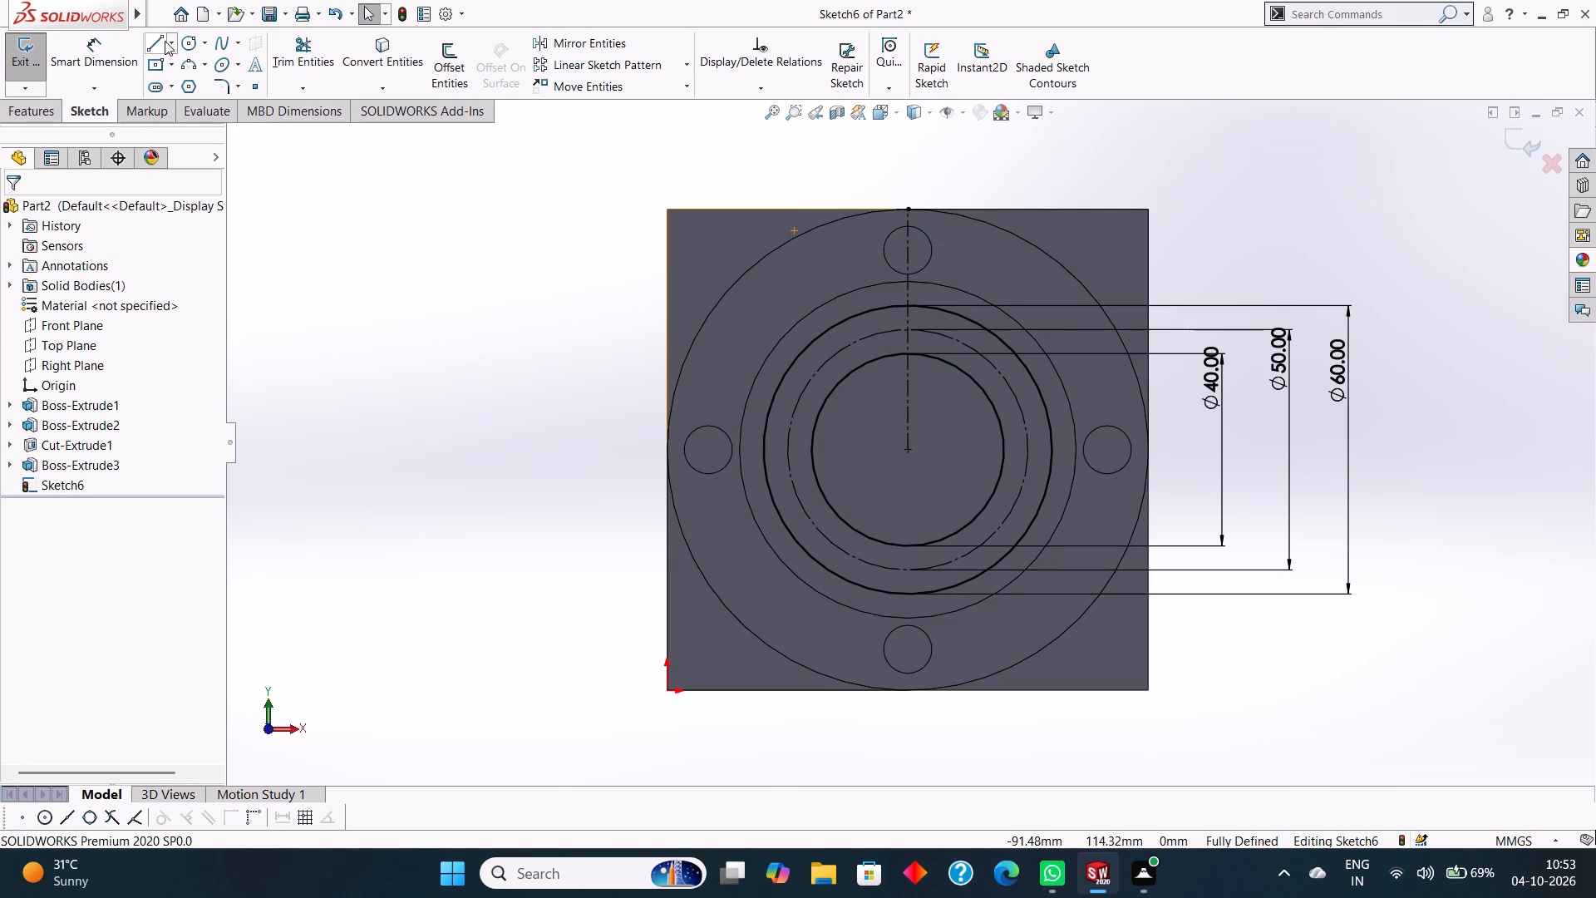
click(172, 44)
click(187, 82)
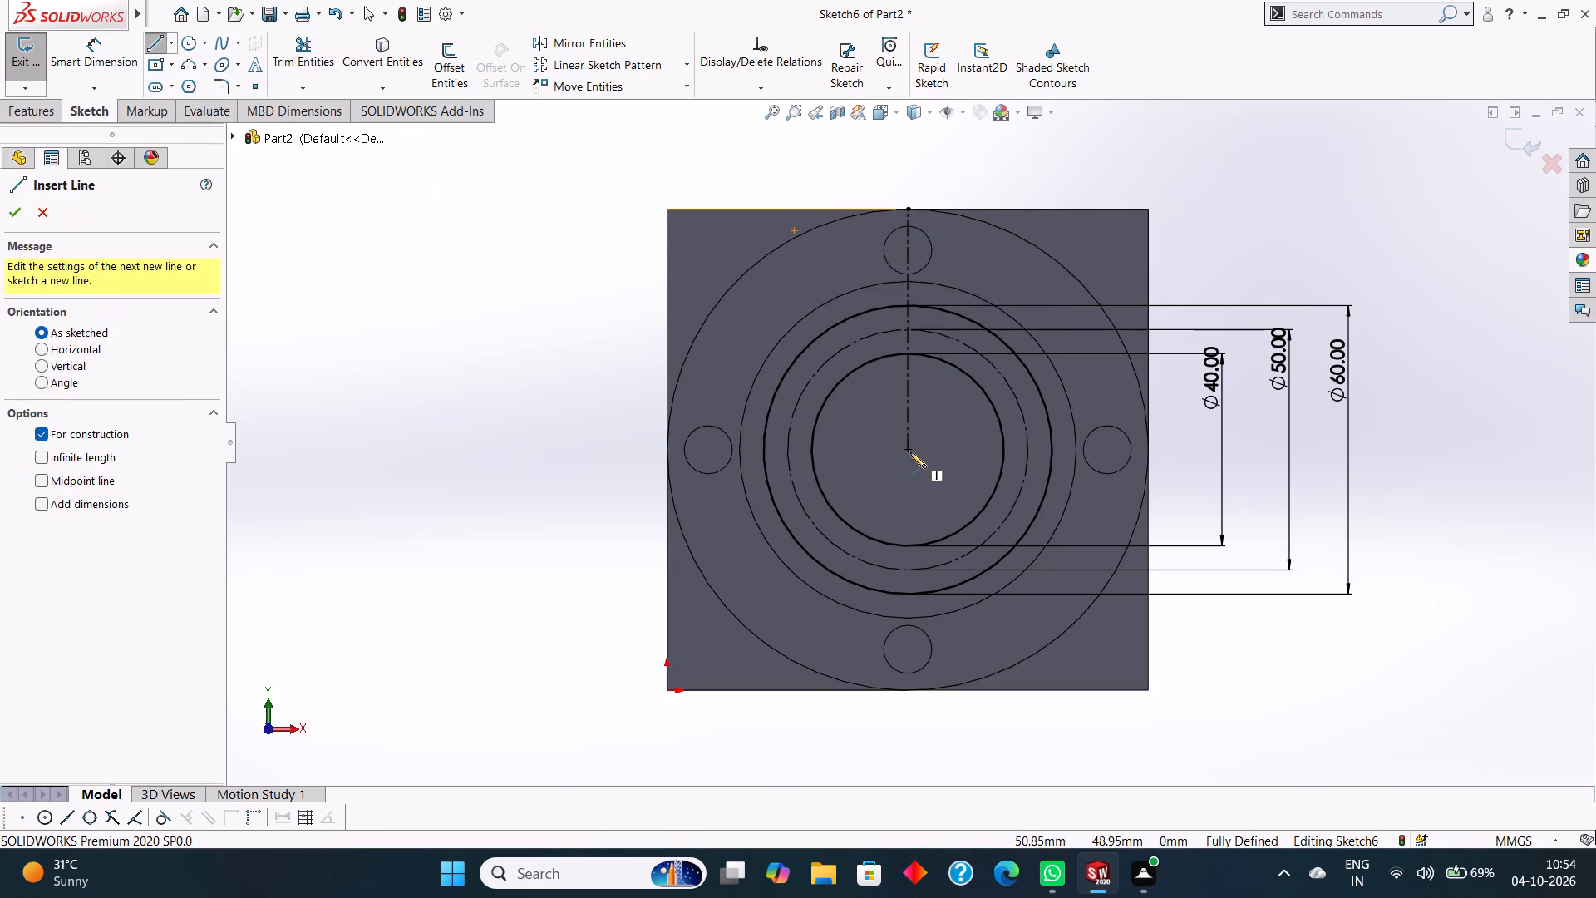
click(907, 447)
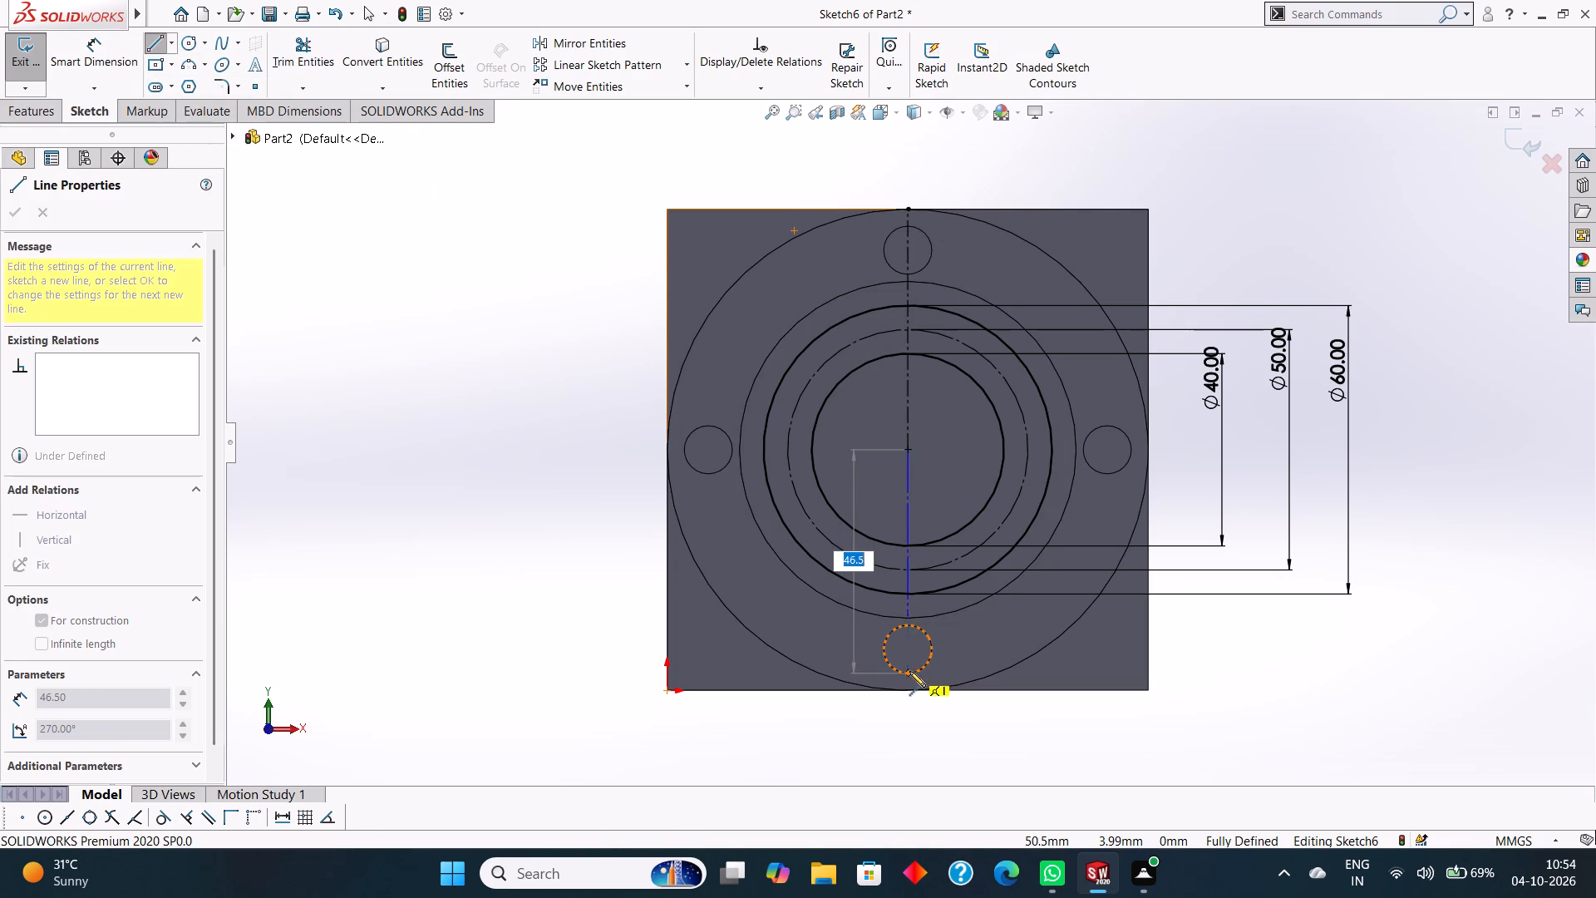
click(908, 690)
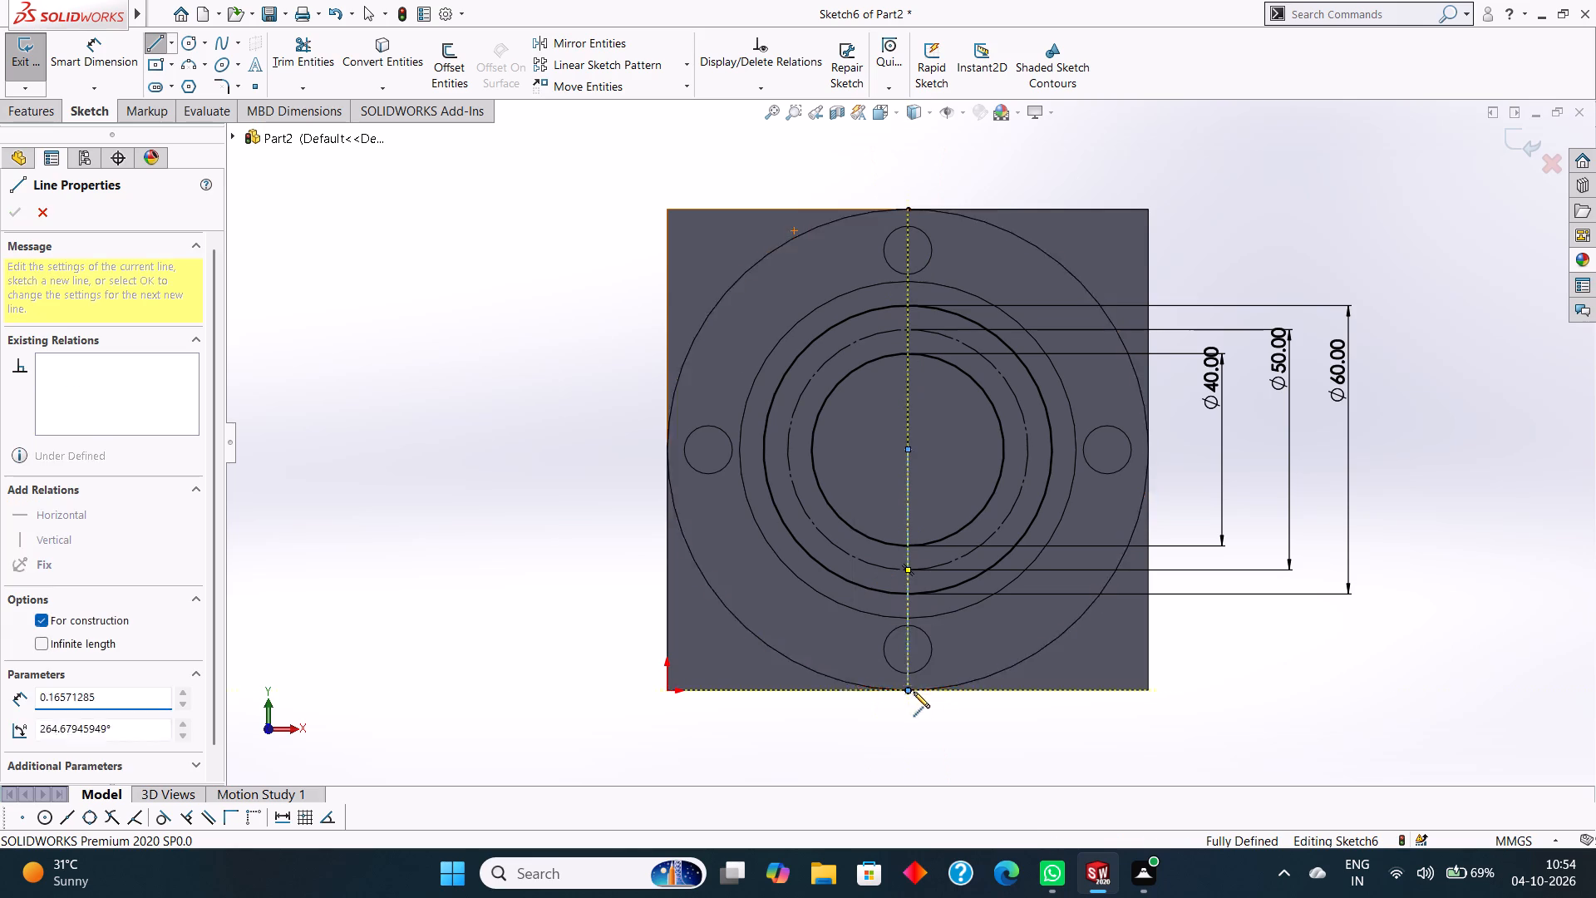
key(Escape)
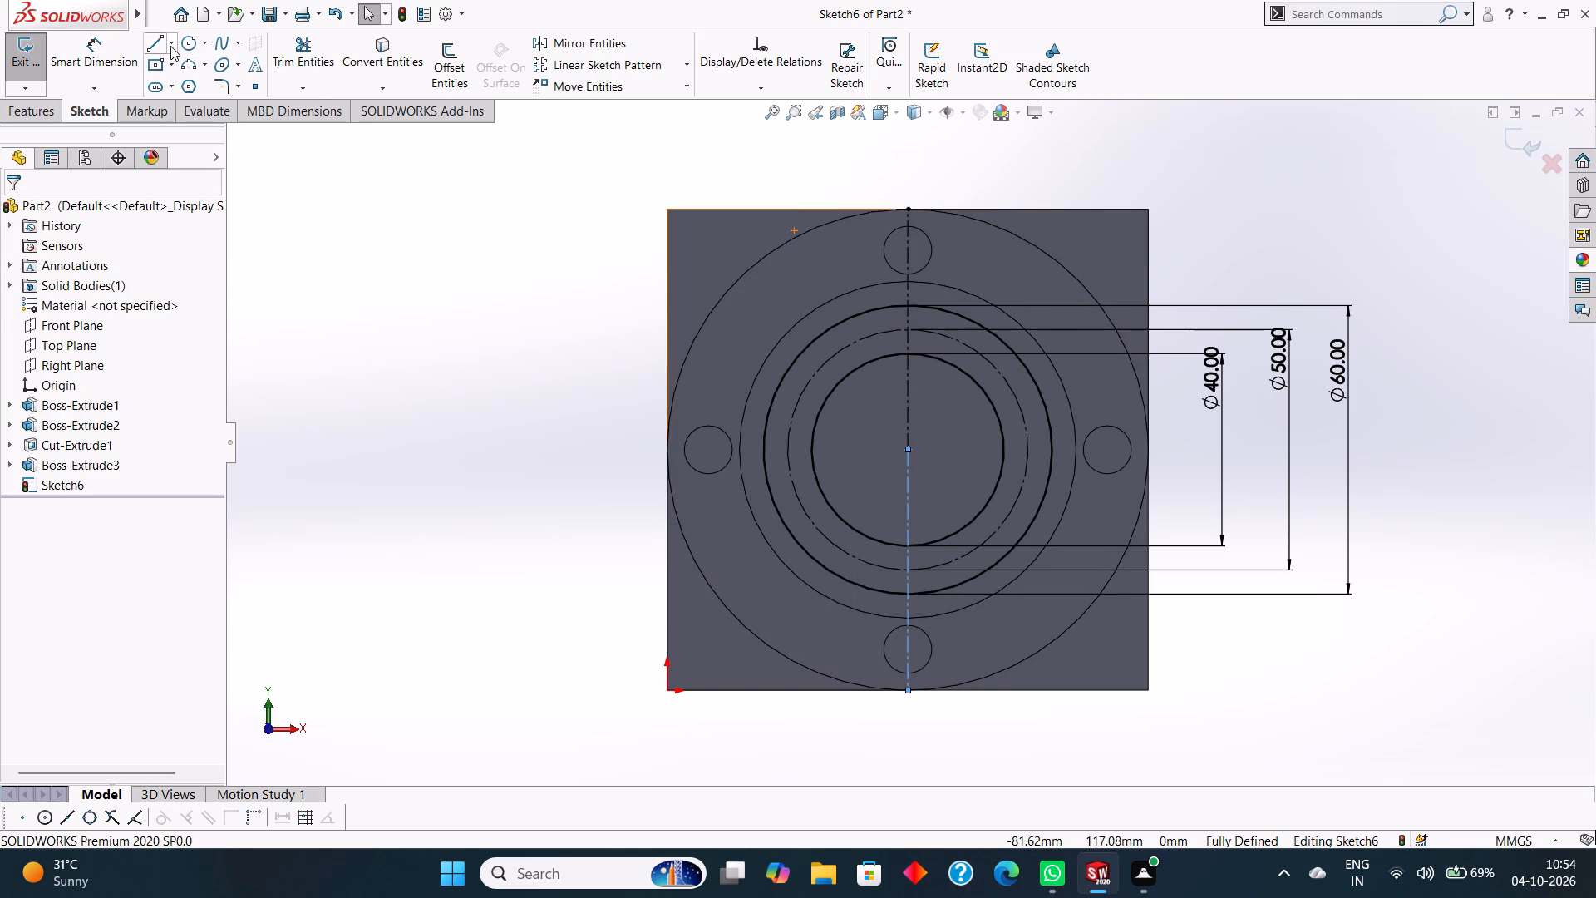
Draw two horizontal centerlines from the circles' centre, one to the block's right edge and one to its left edge.
click(170, 46)
click(207, 87)
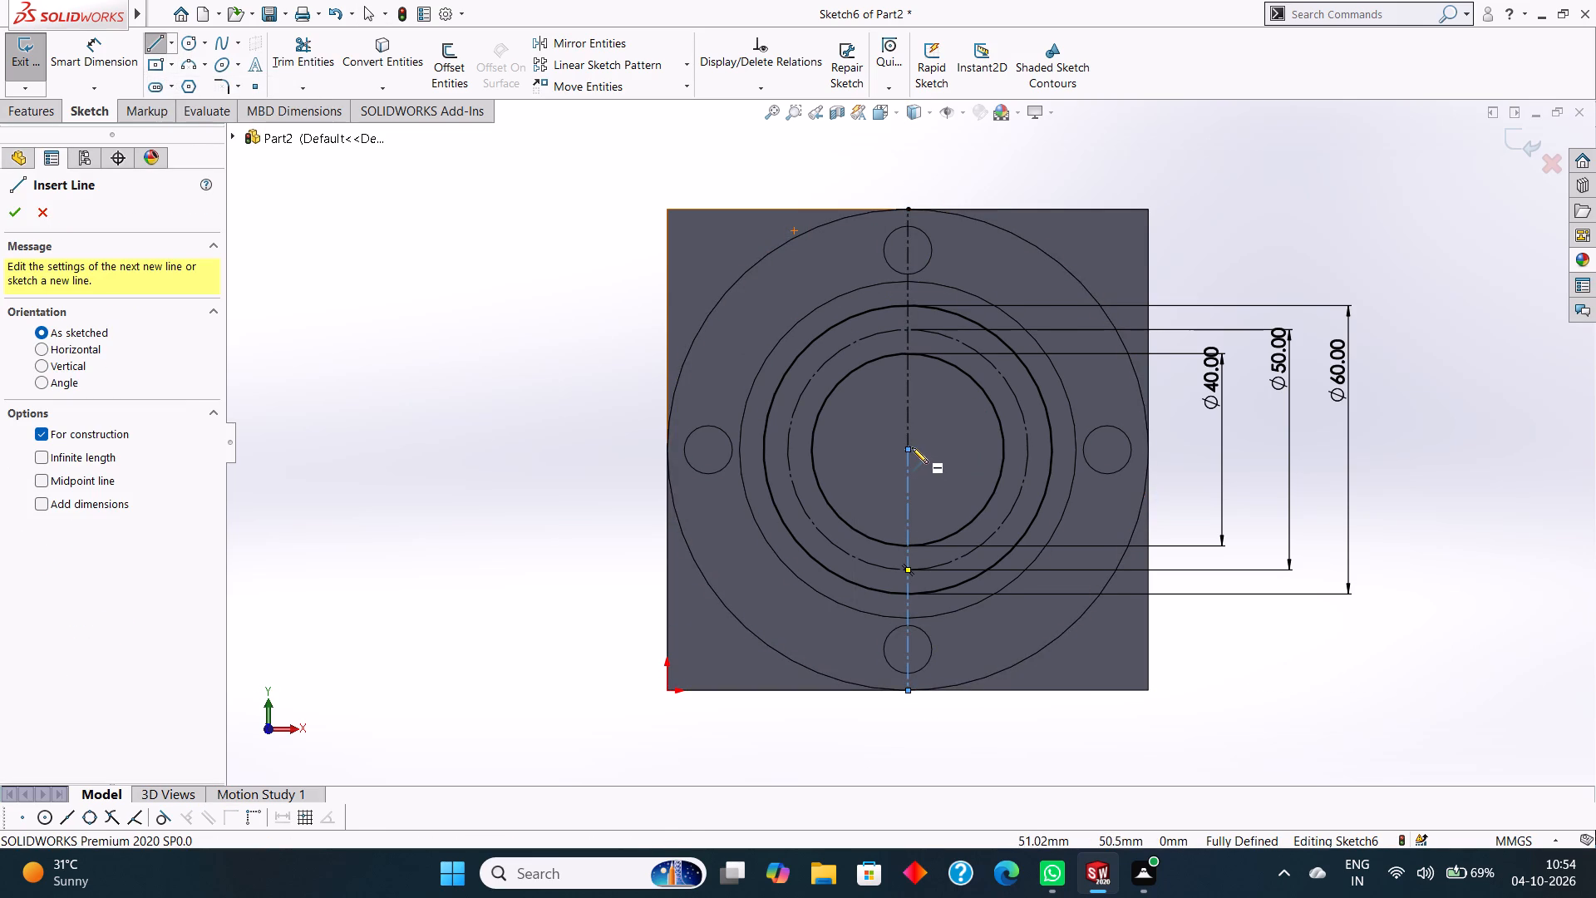
click(908, 447)
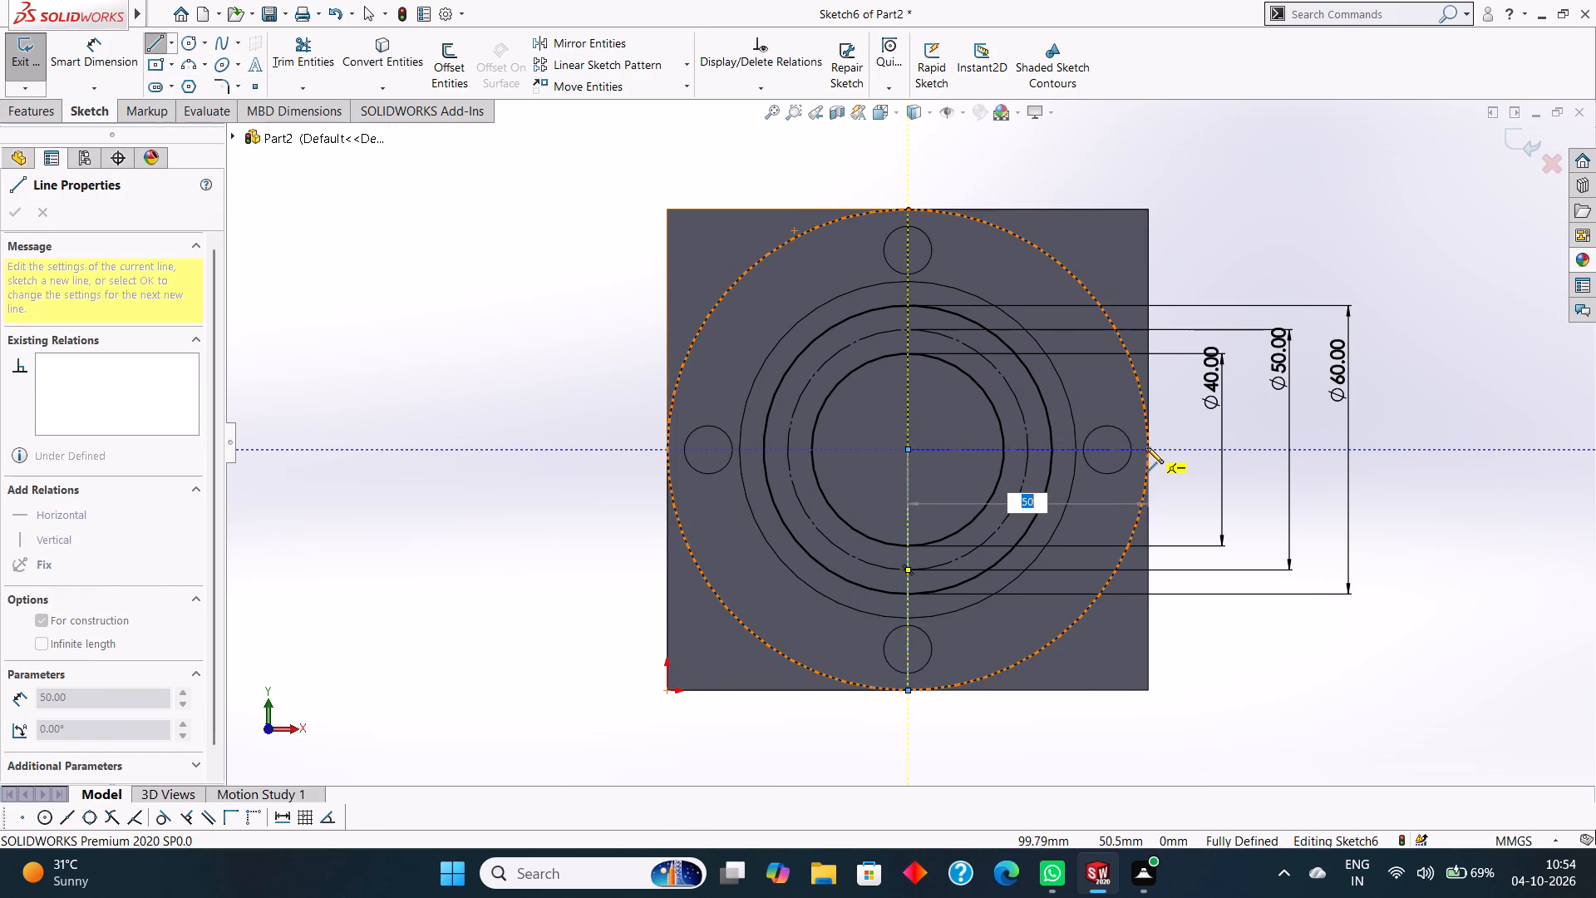
click(1149, 447)
key(Escape)
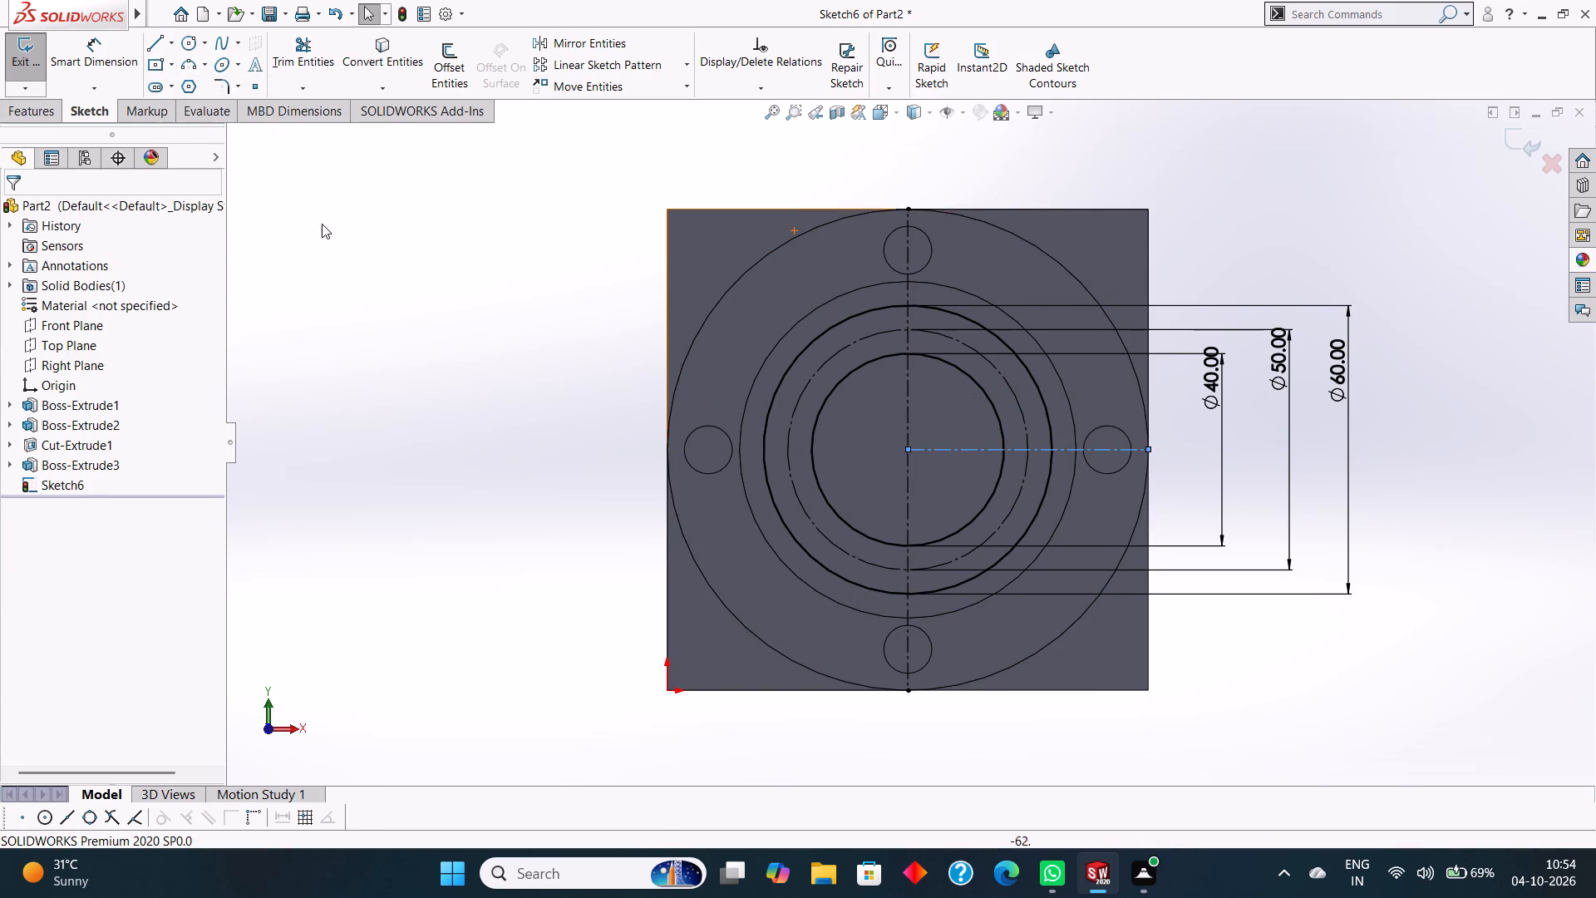
click(178, 38)
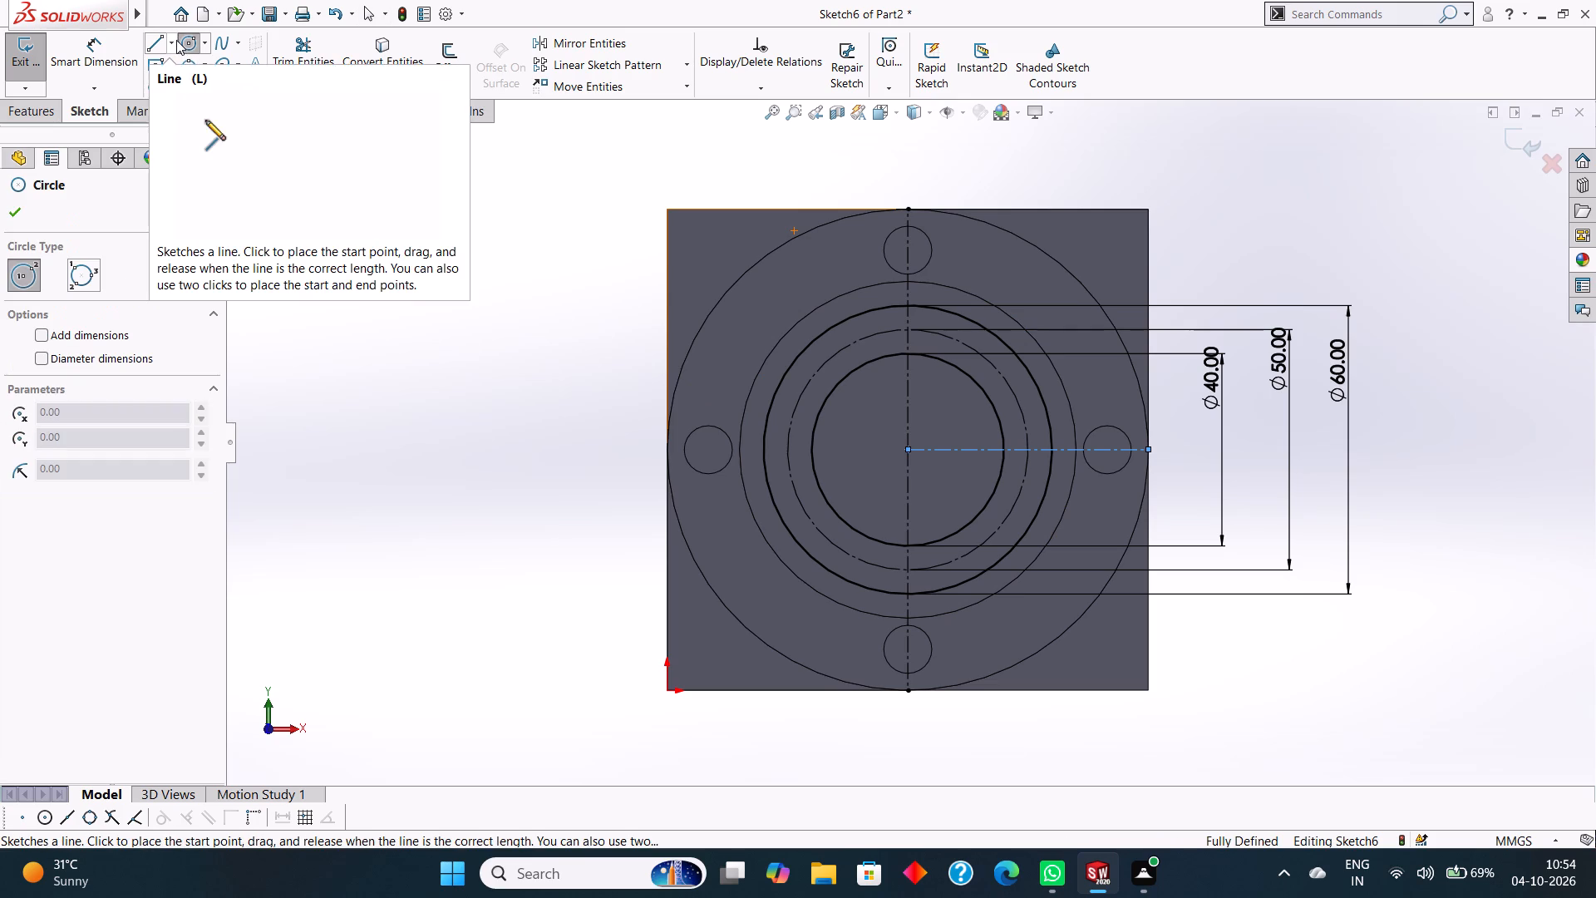
click(176, 40)
click(185, 87)
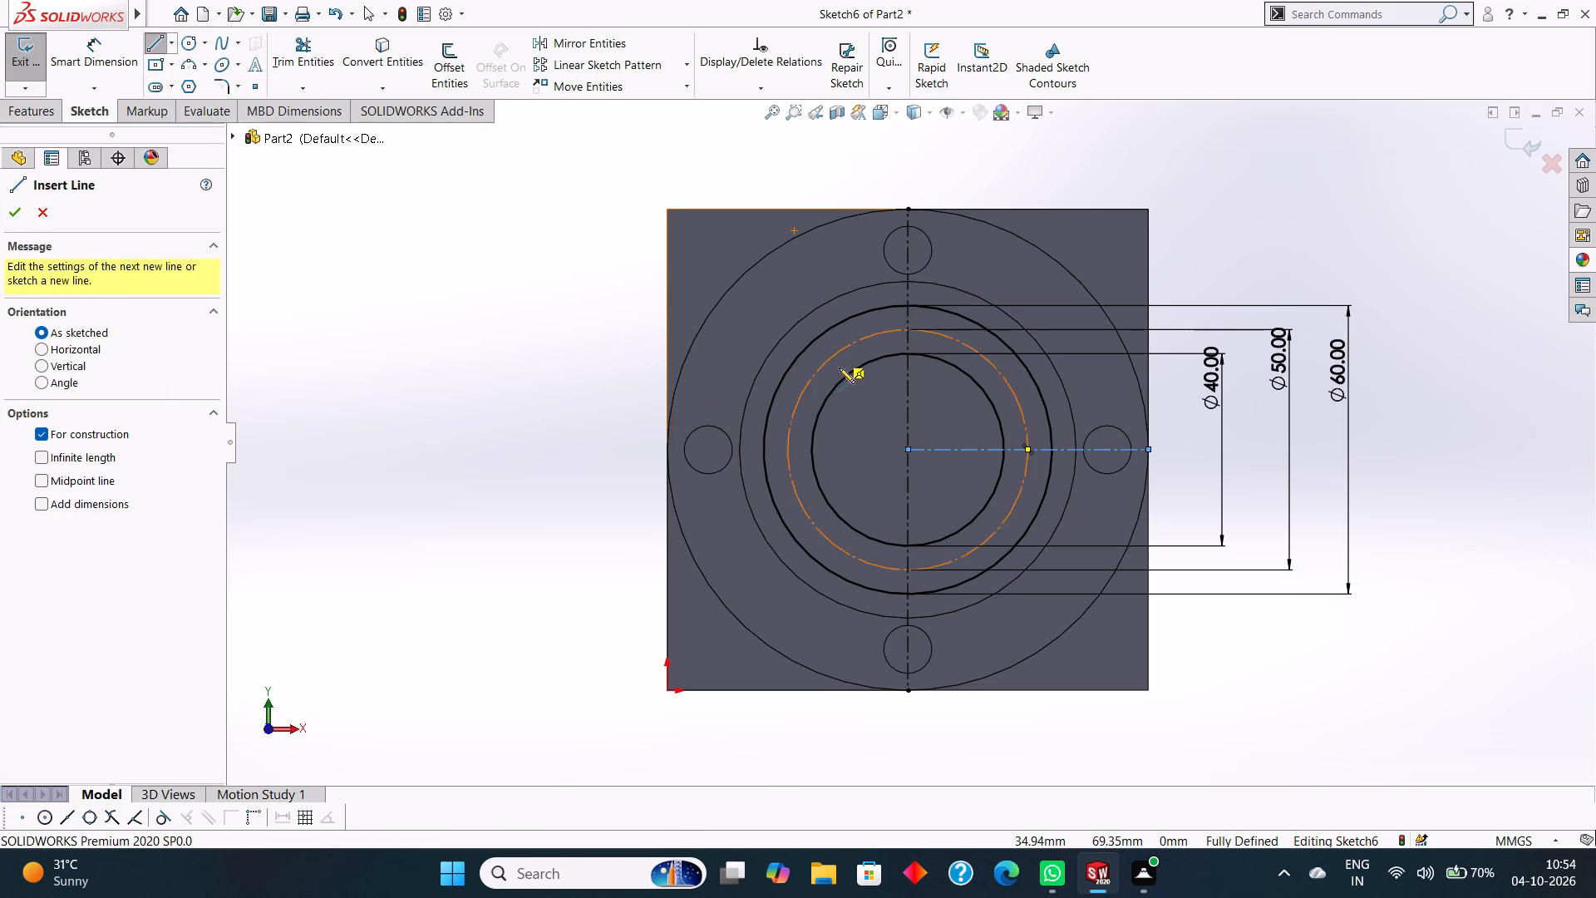
click(908, 446)
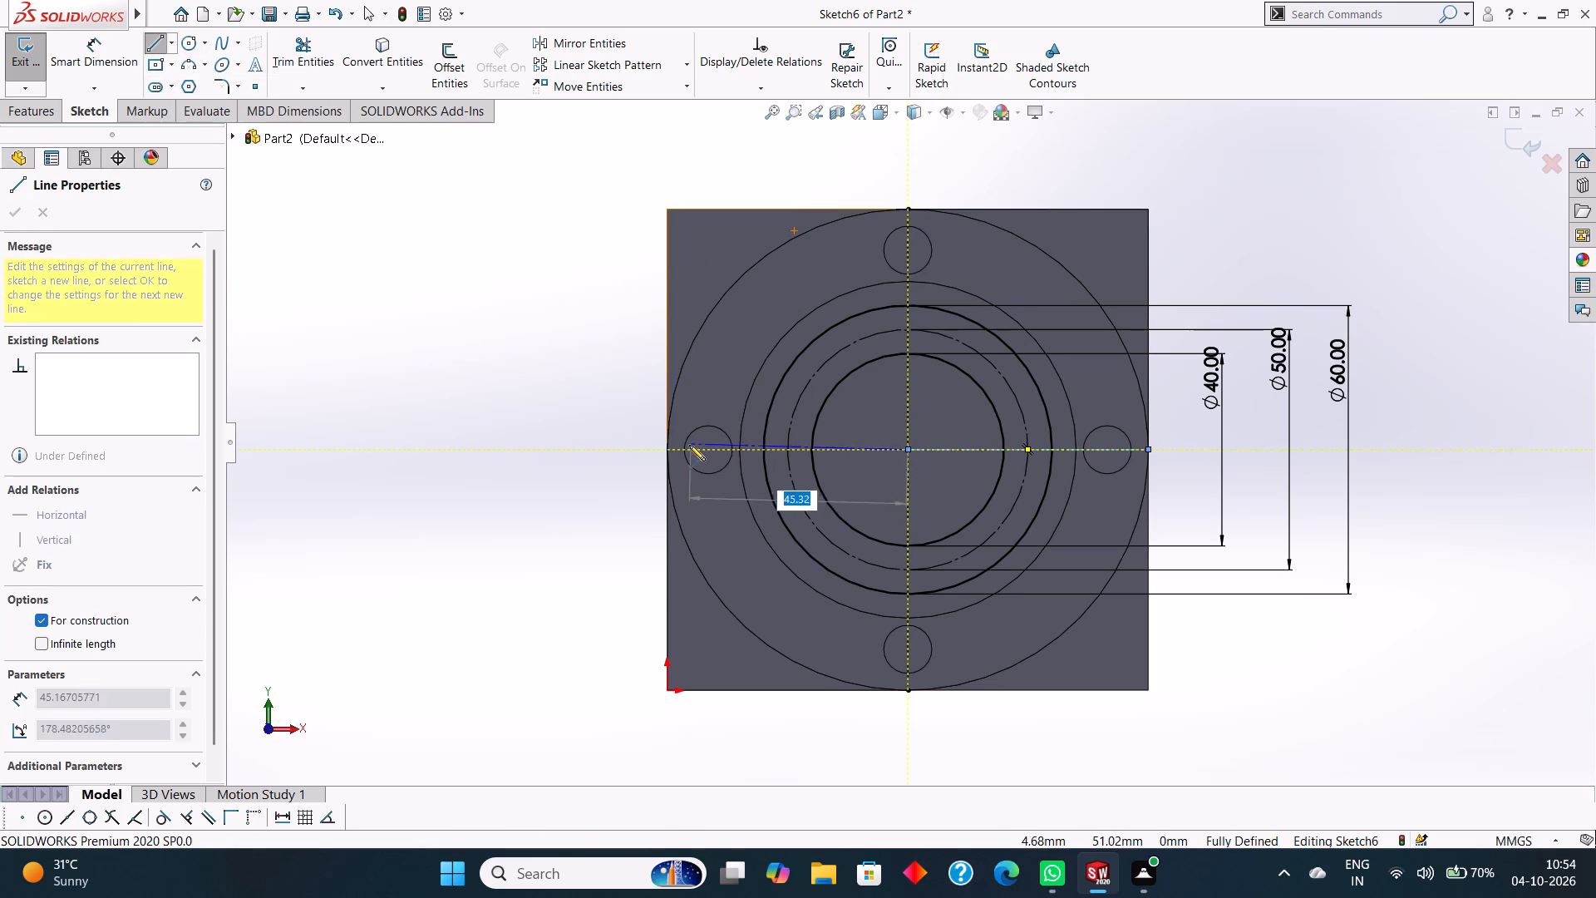
click(667, 447)
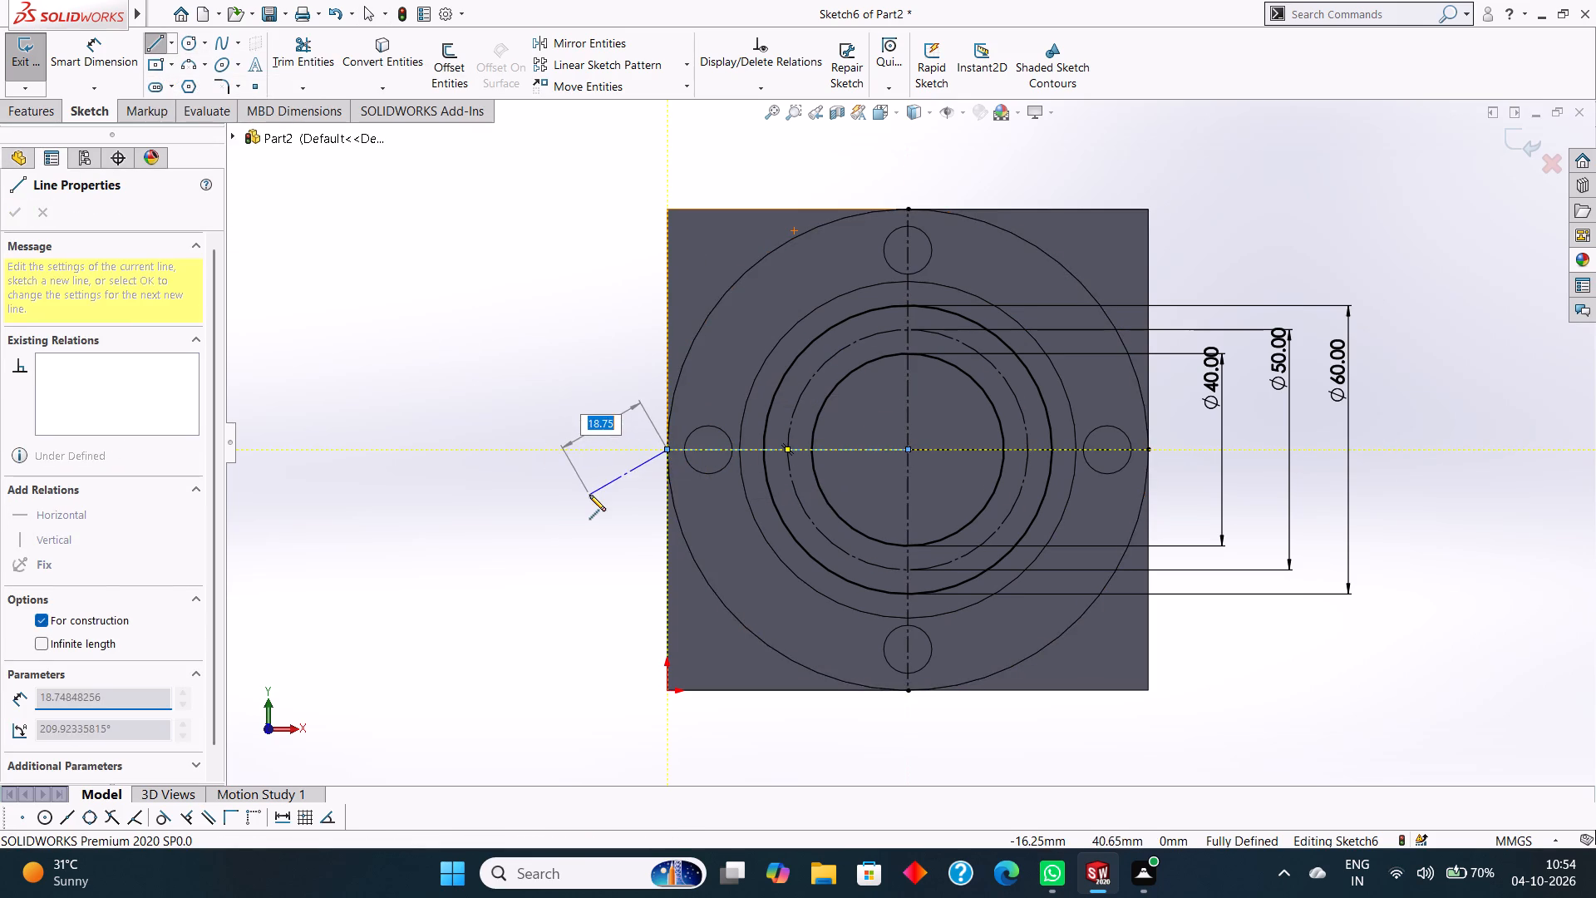
key(Escape)
key(Escape)
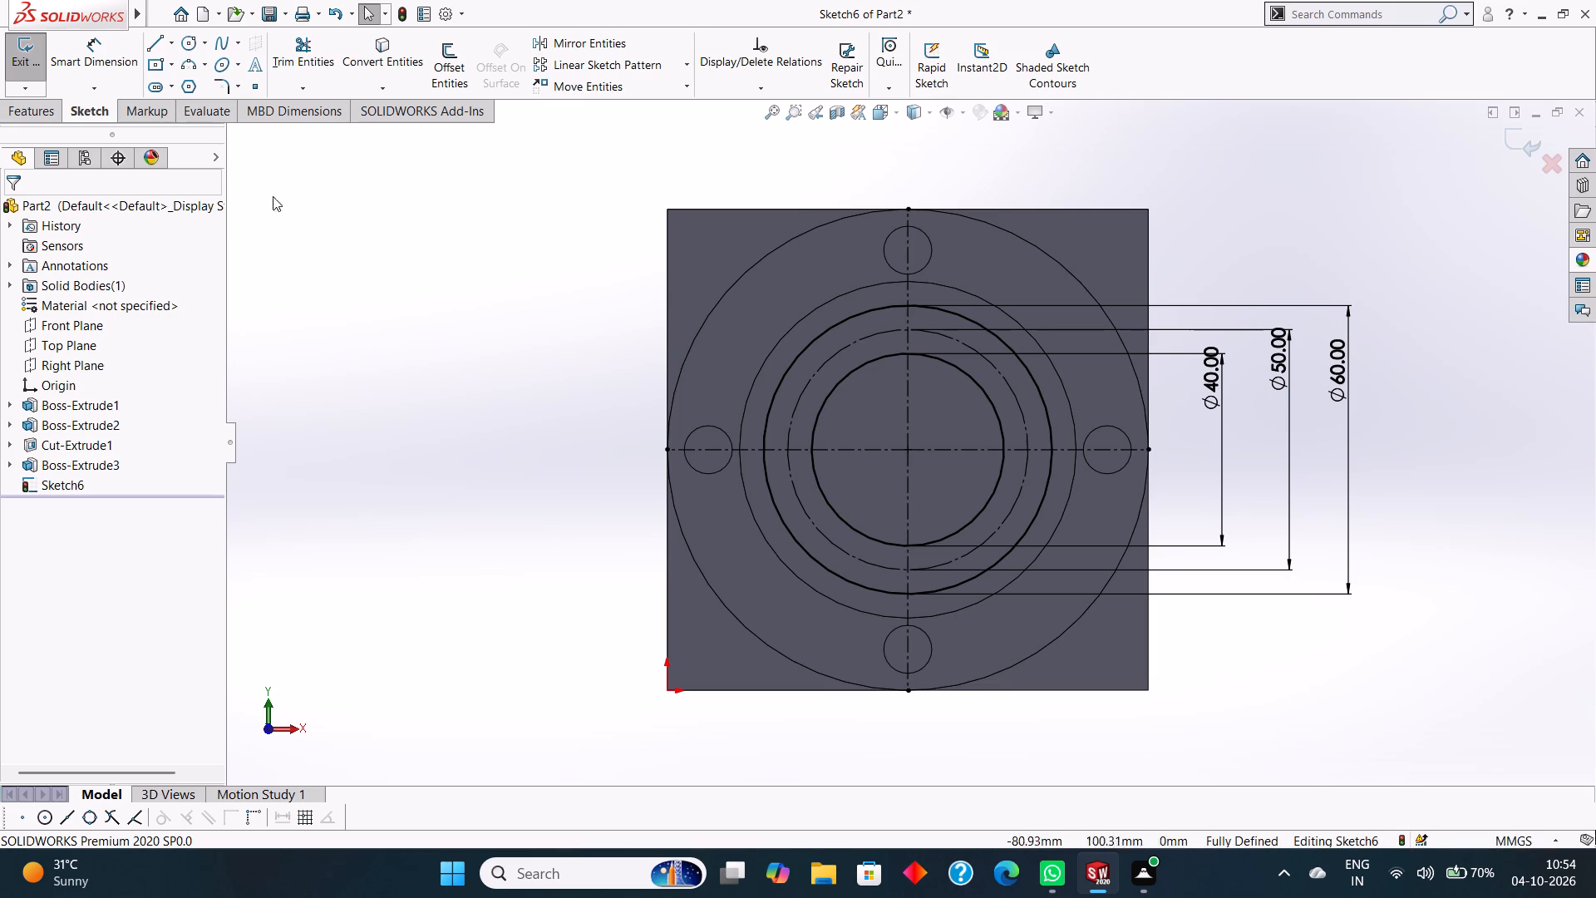
Draw a 5 mm radius circle centred where the vertical centerline meets the top of the 50 mm construction circle.
click(187, 47)
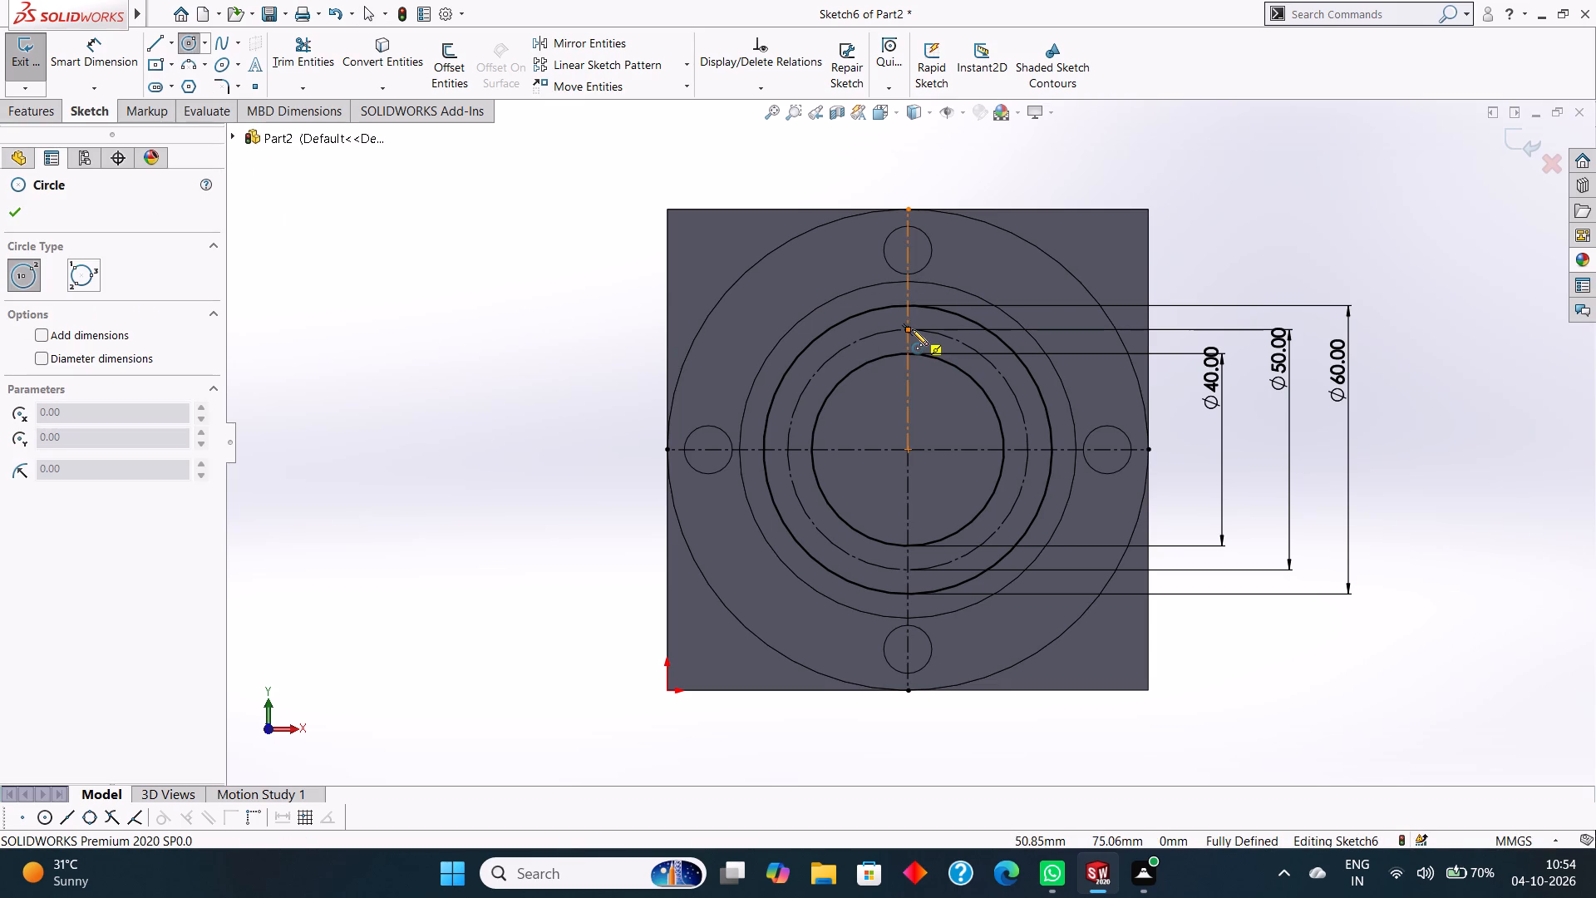
drag(909, 328, 925, 344)
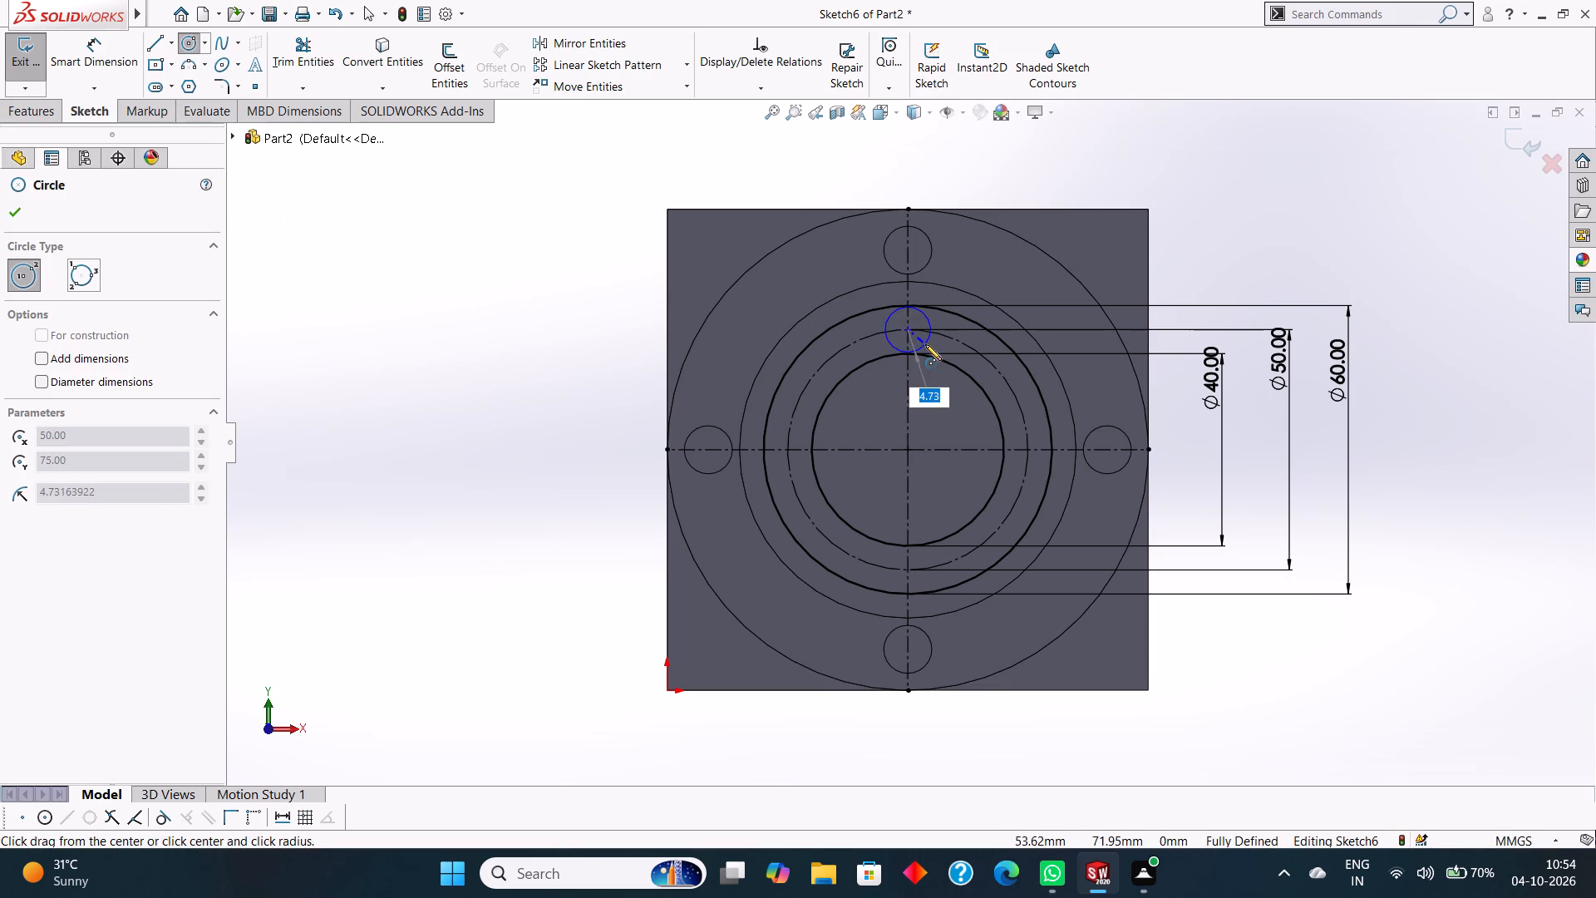
drag(925, 344, 930, 348)
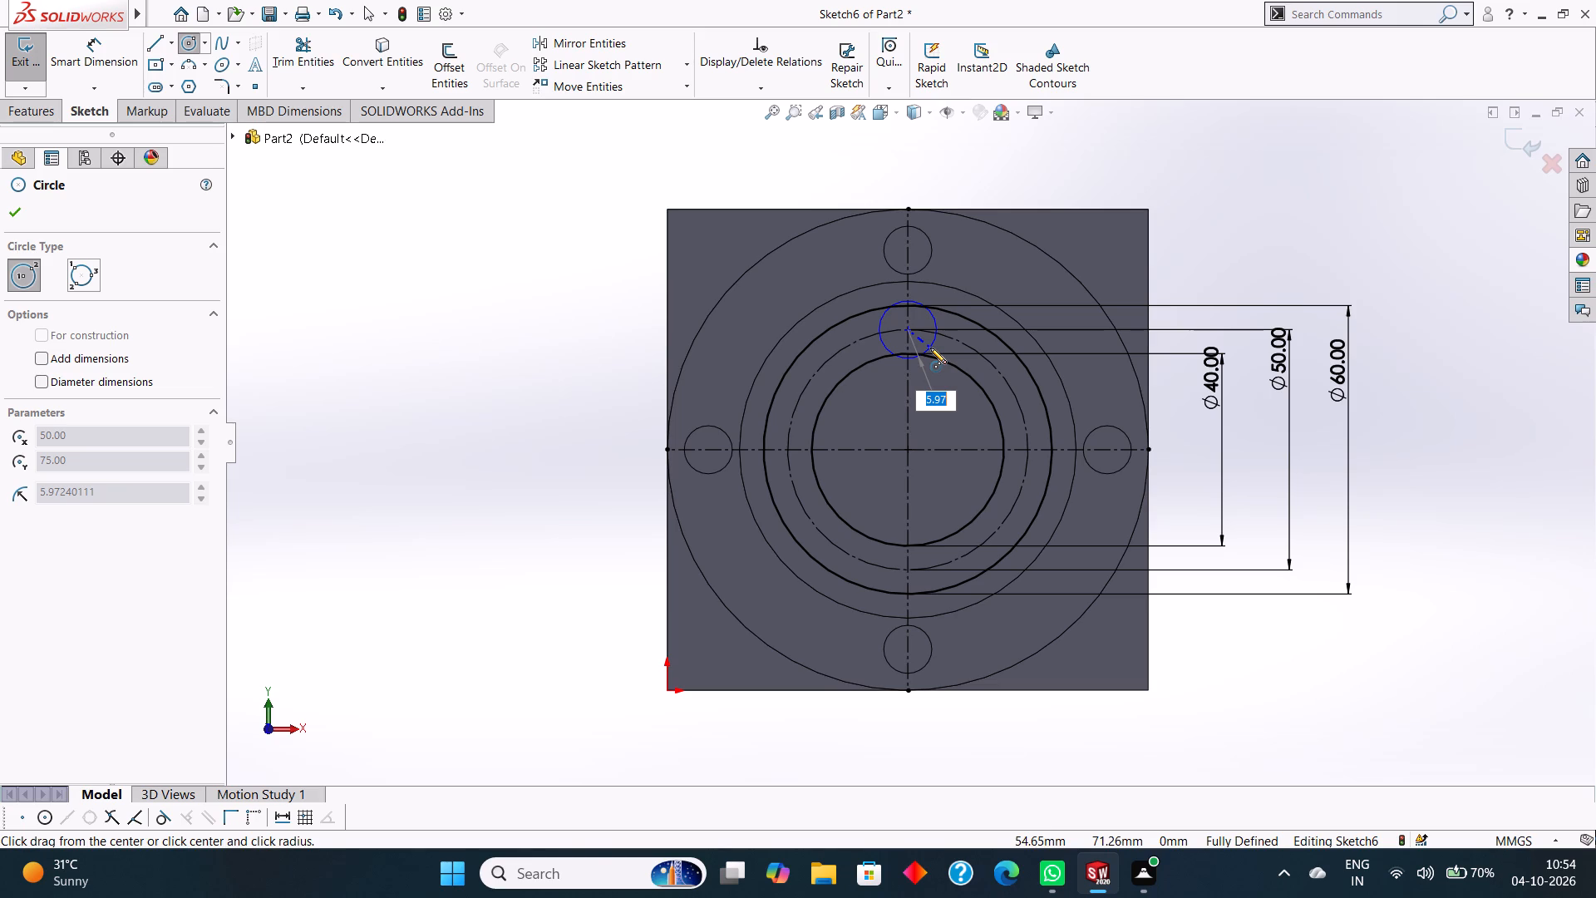
drag(930, 348, 931, 348)
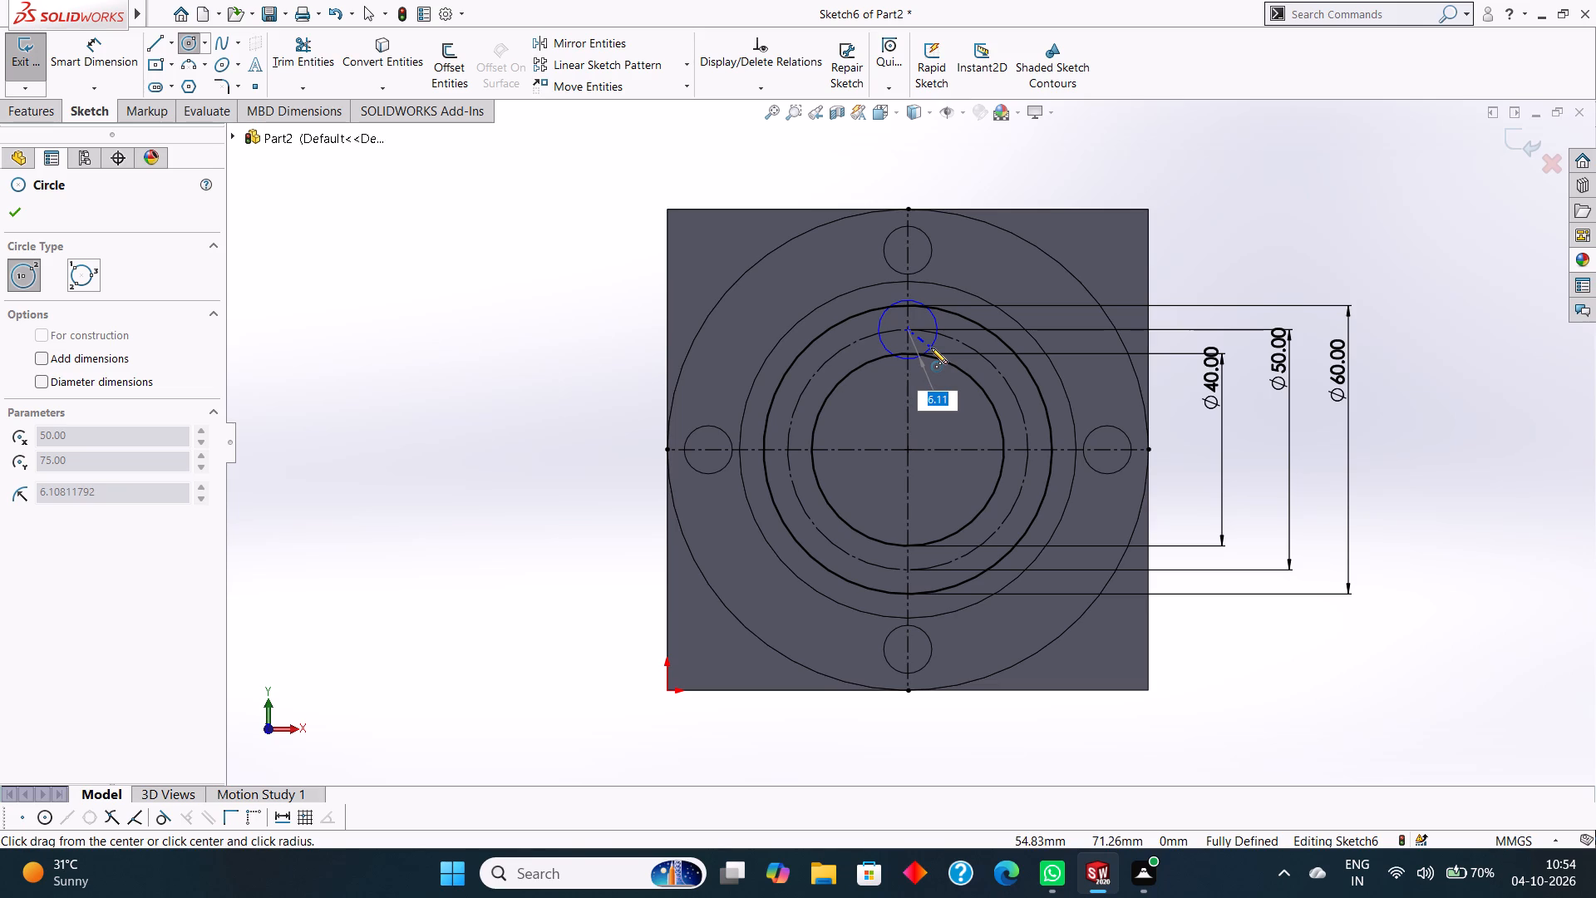
drag(931, 348, 933, 348)
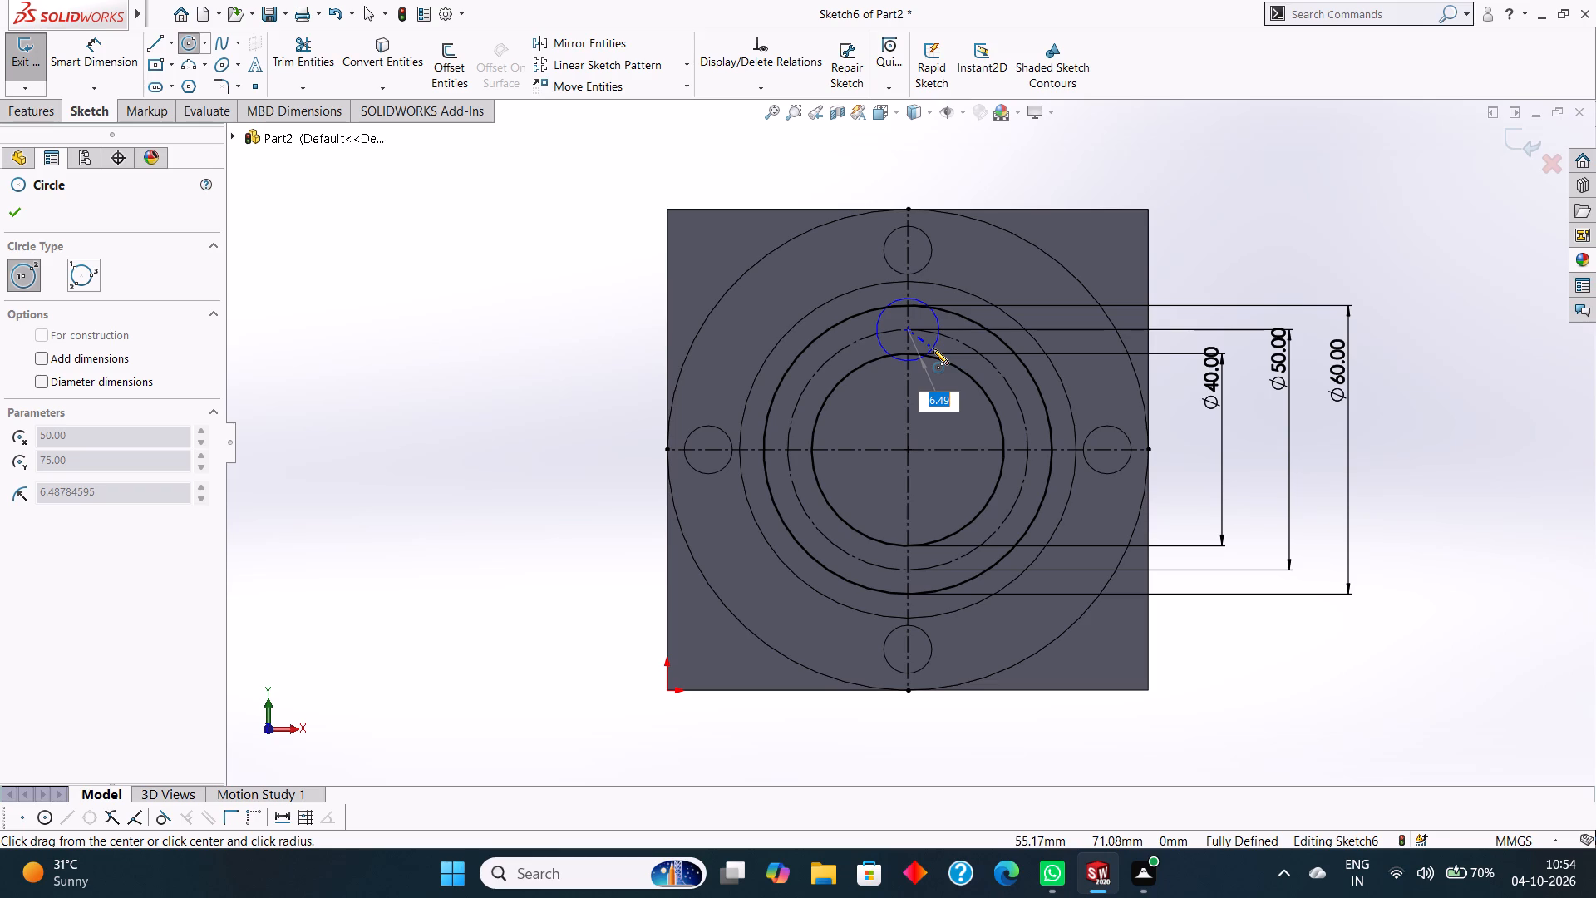
drag(933, 348, 923, 346)
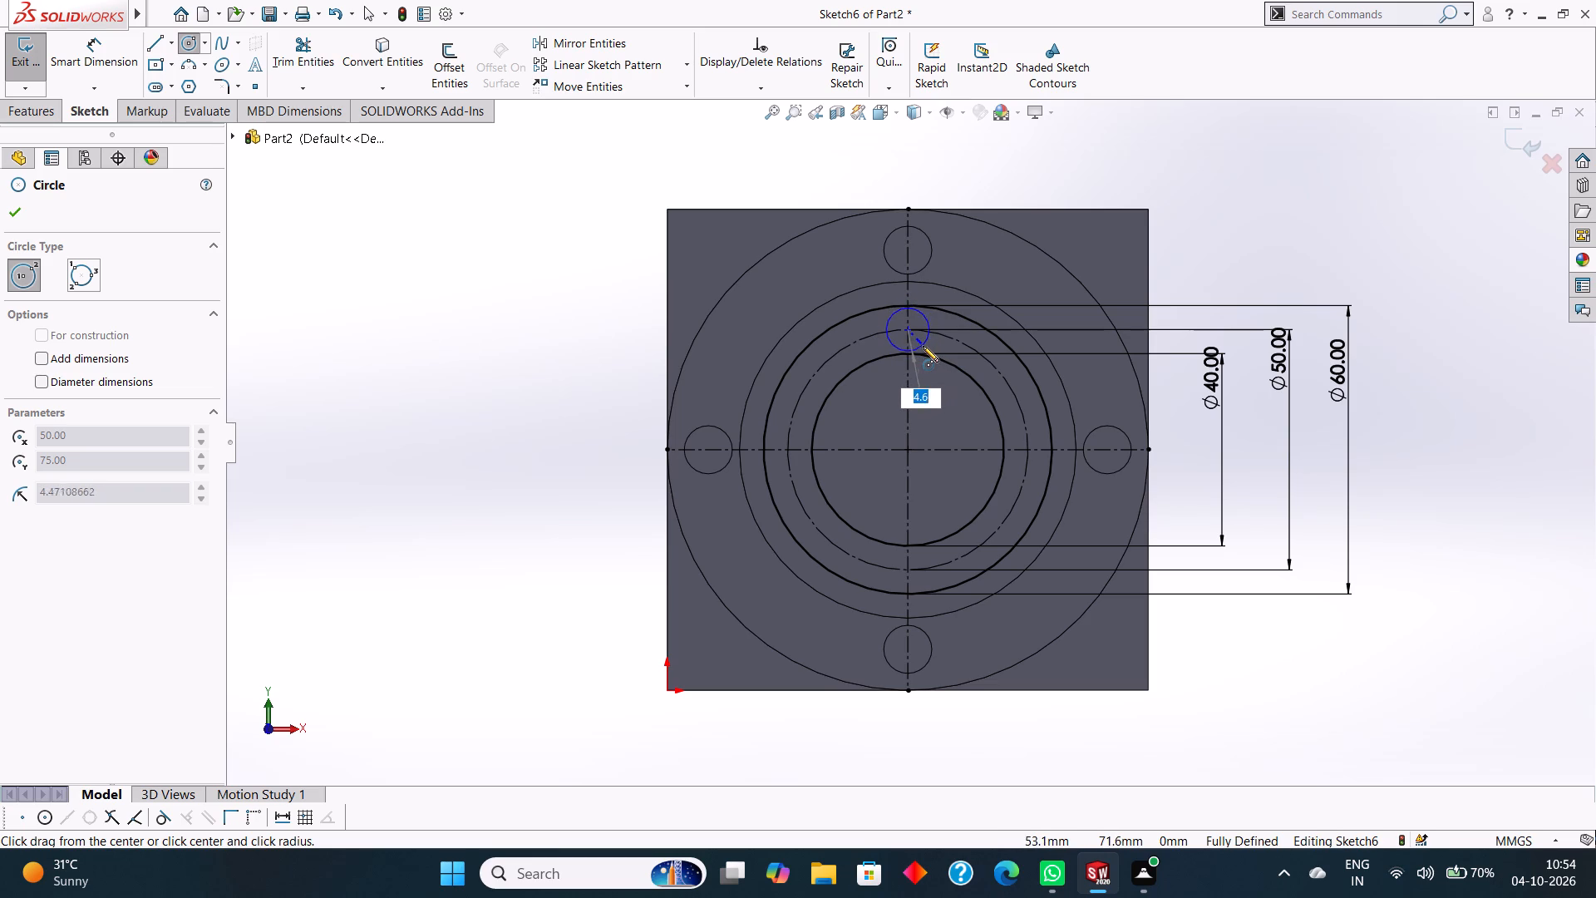
drag(923, 346, 924, 348)
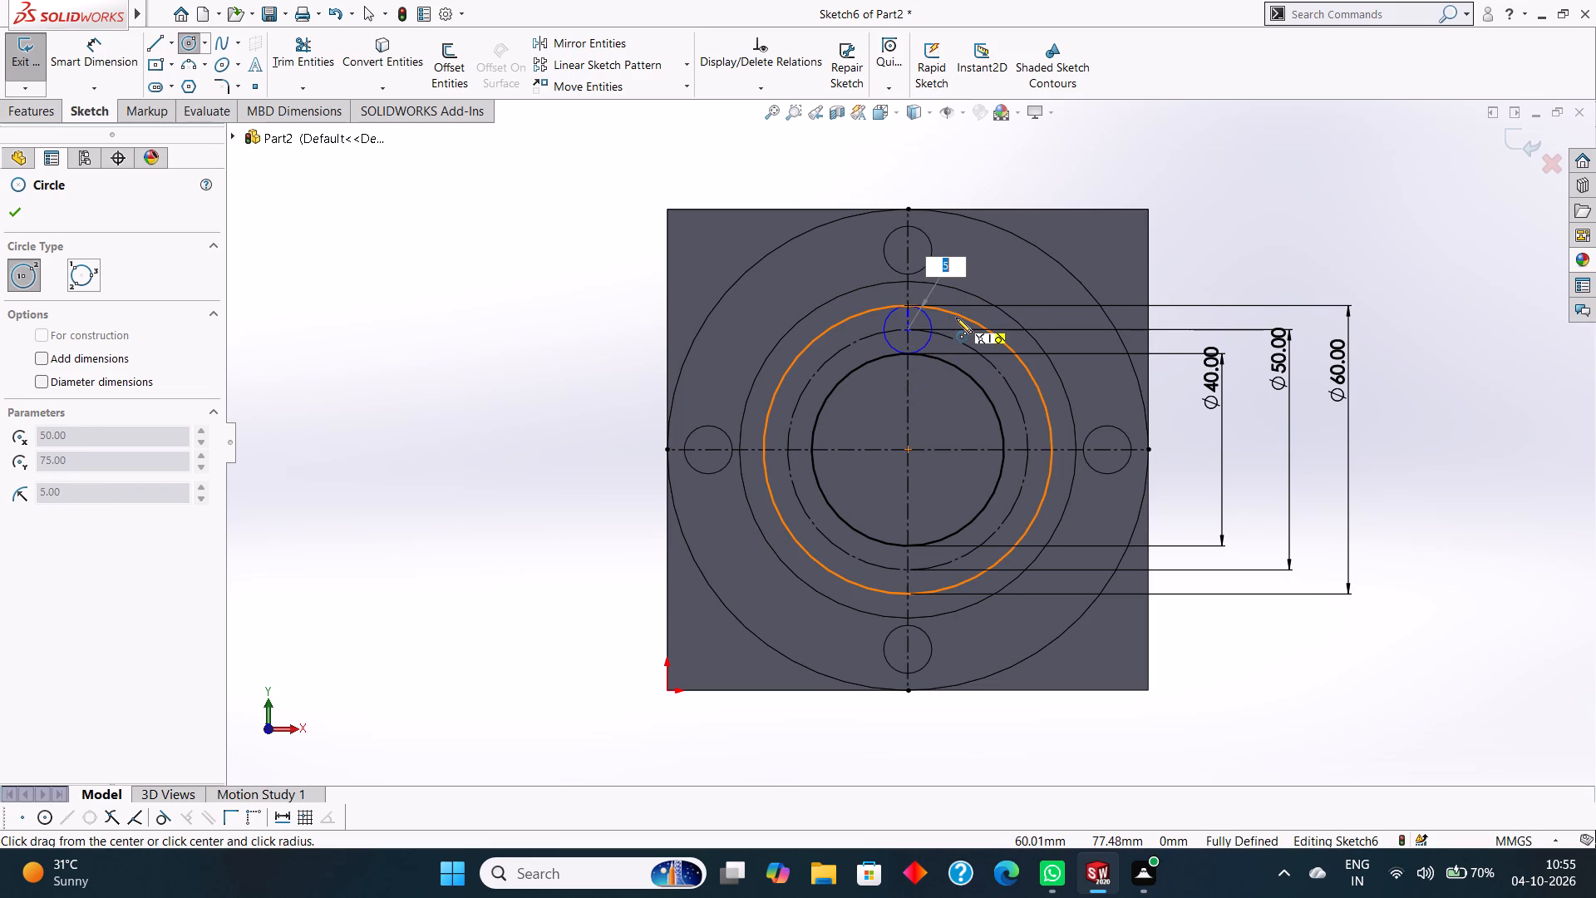
click(956, 318)
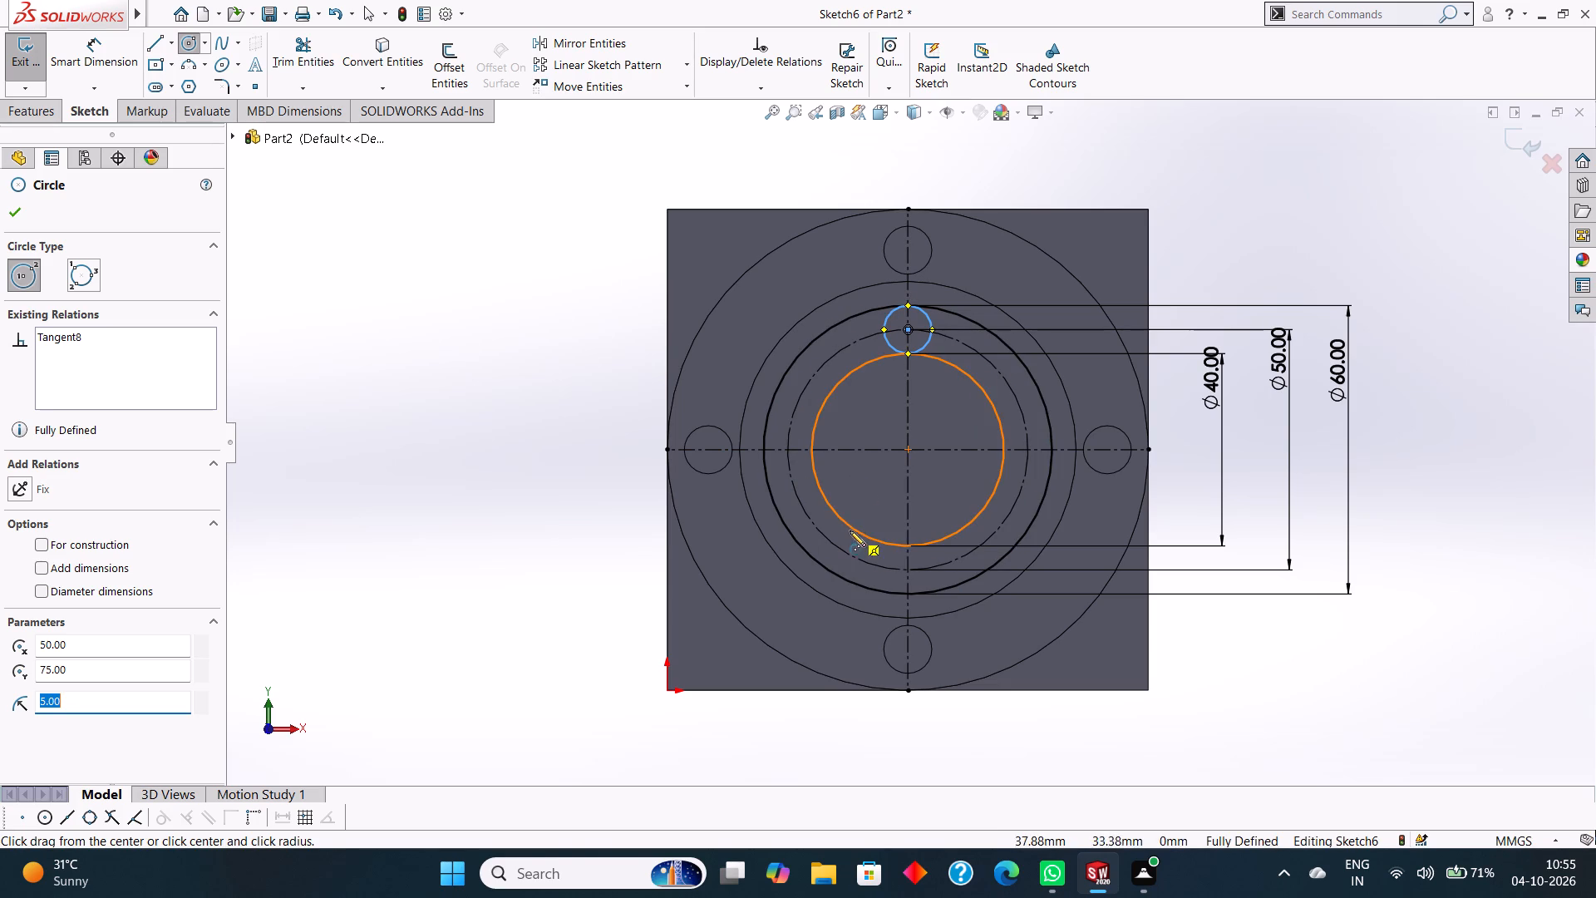
click(12, 213)
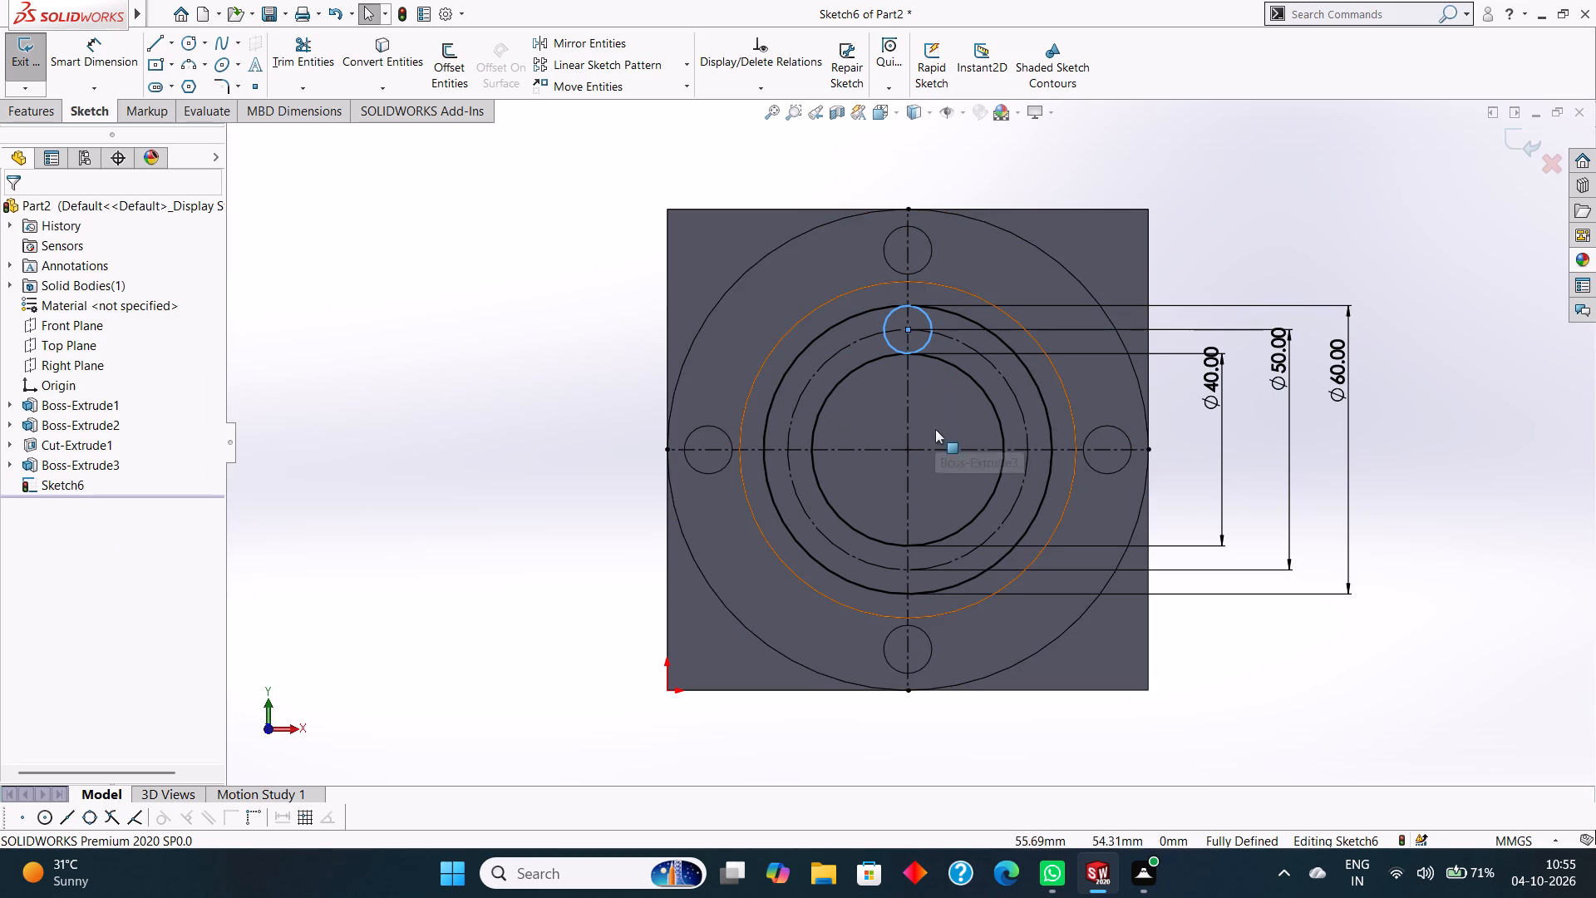
Draw an angled centerline from the circles' centre up and left to the 60 mm circle, about 48° from the vertical centerline.
click(170, 44)
click(195, 81)
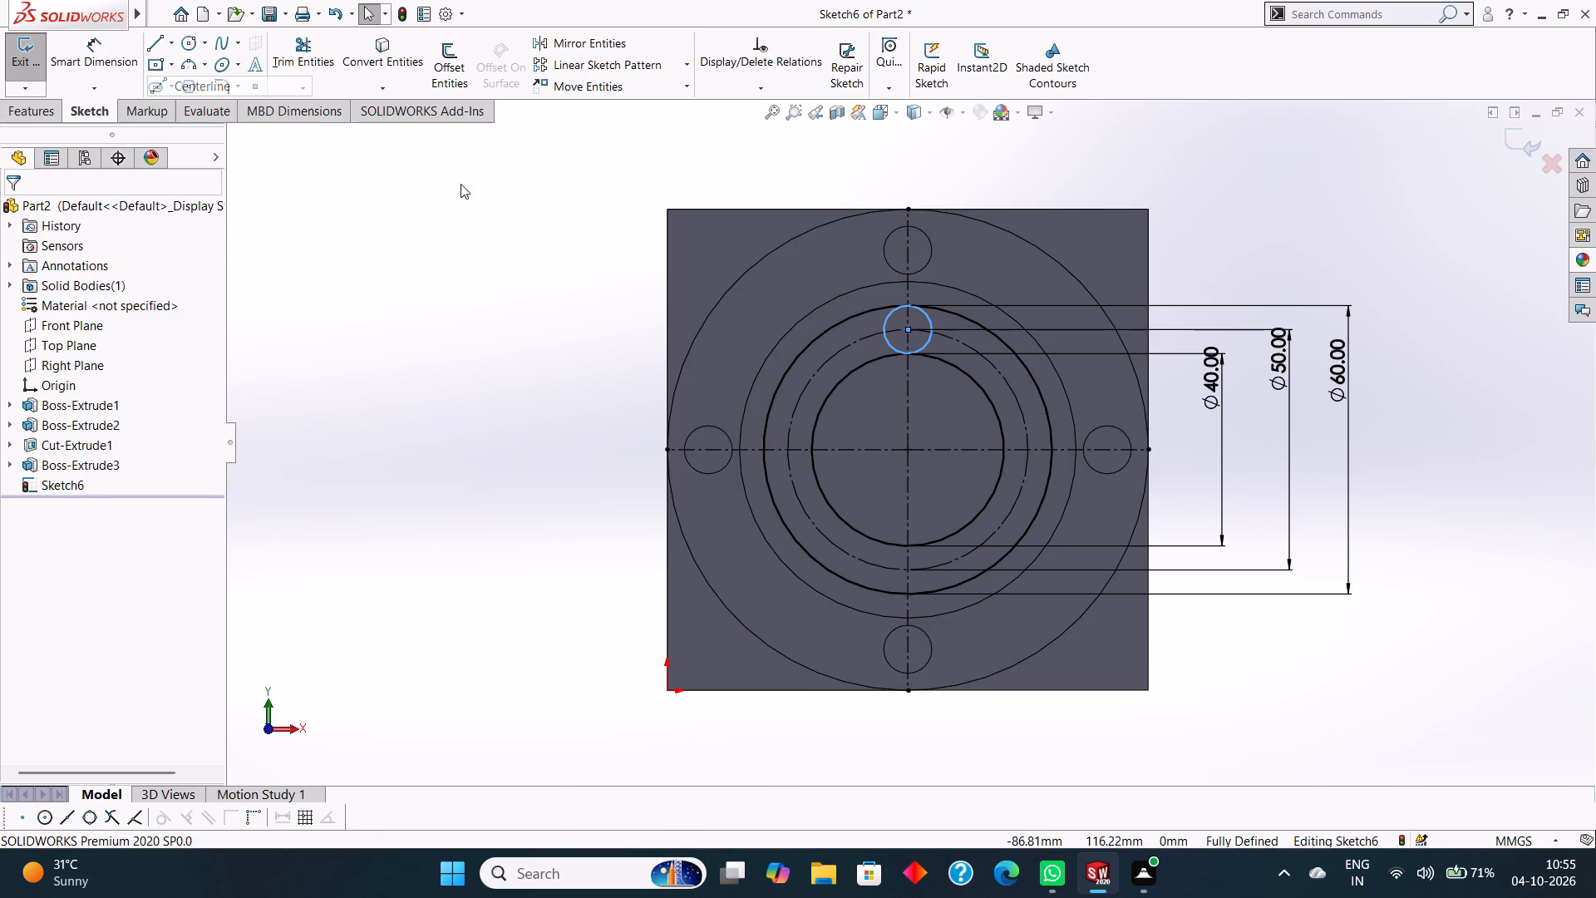
click(908, 446)
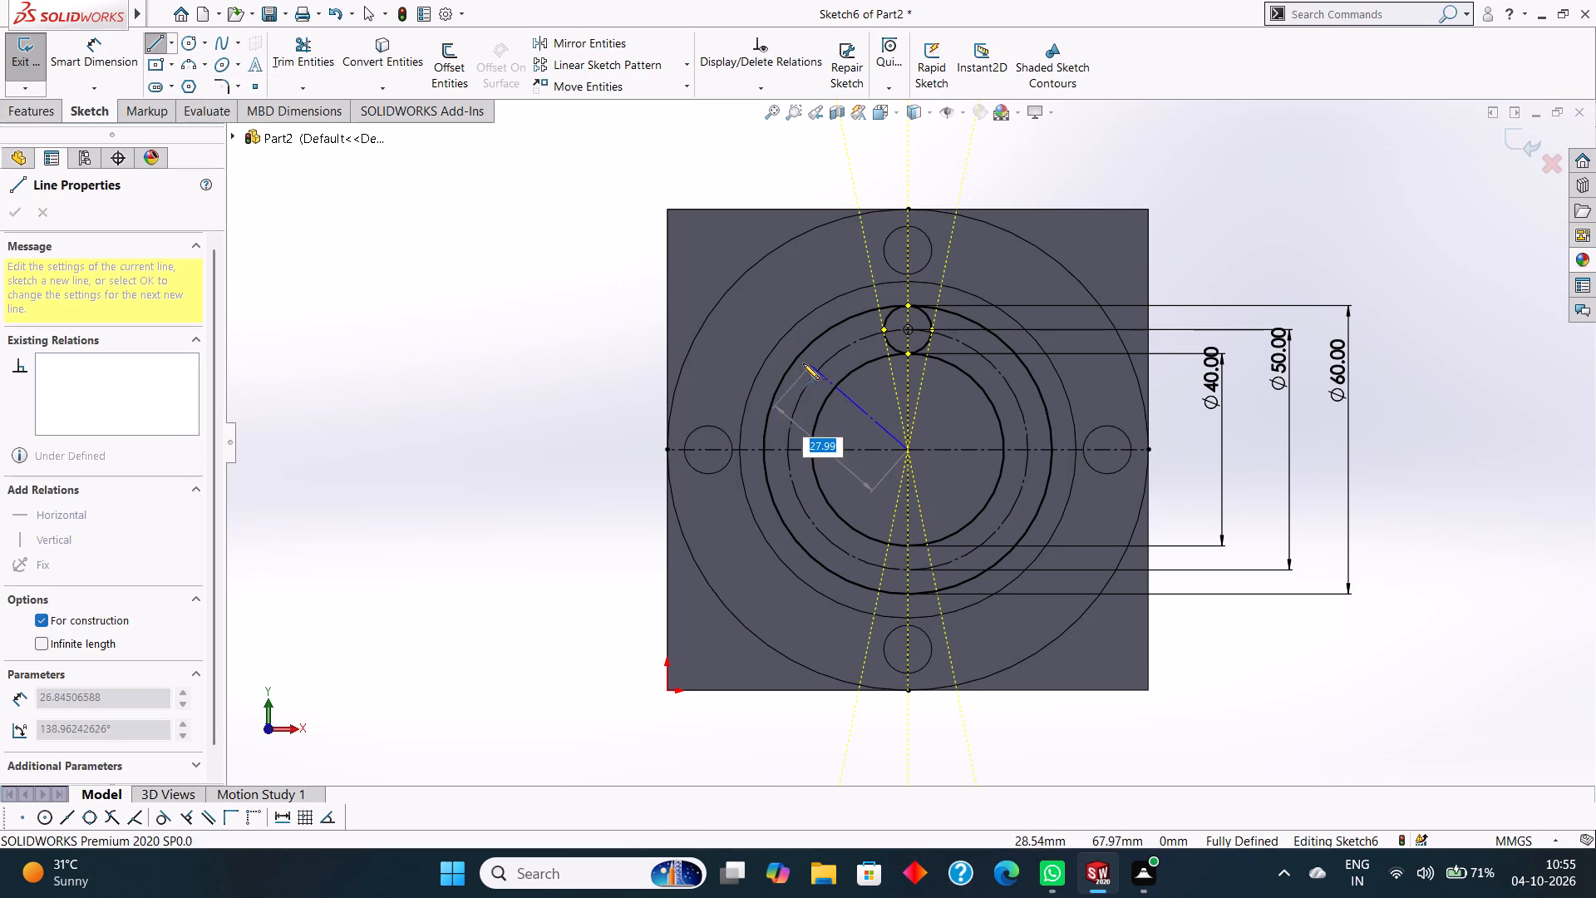
click(798, 358)
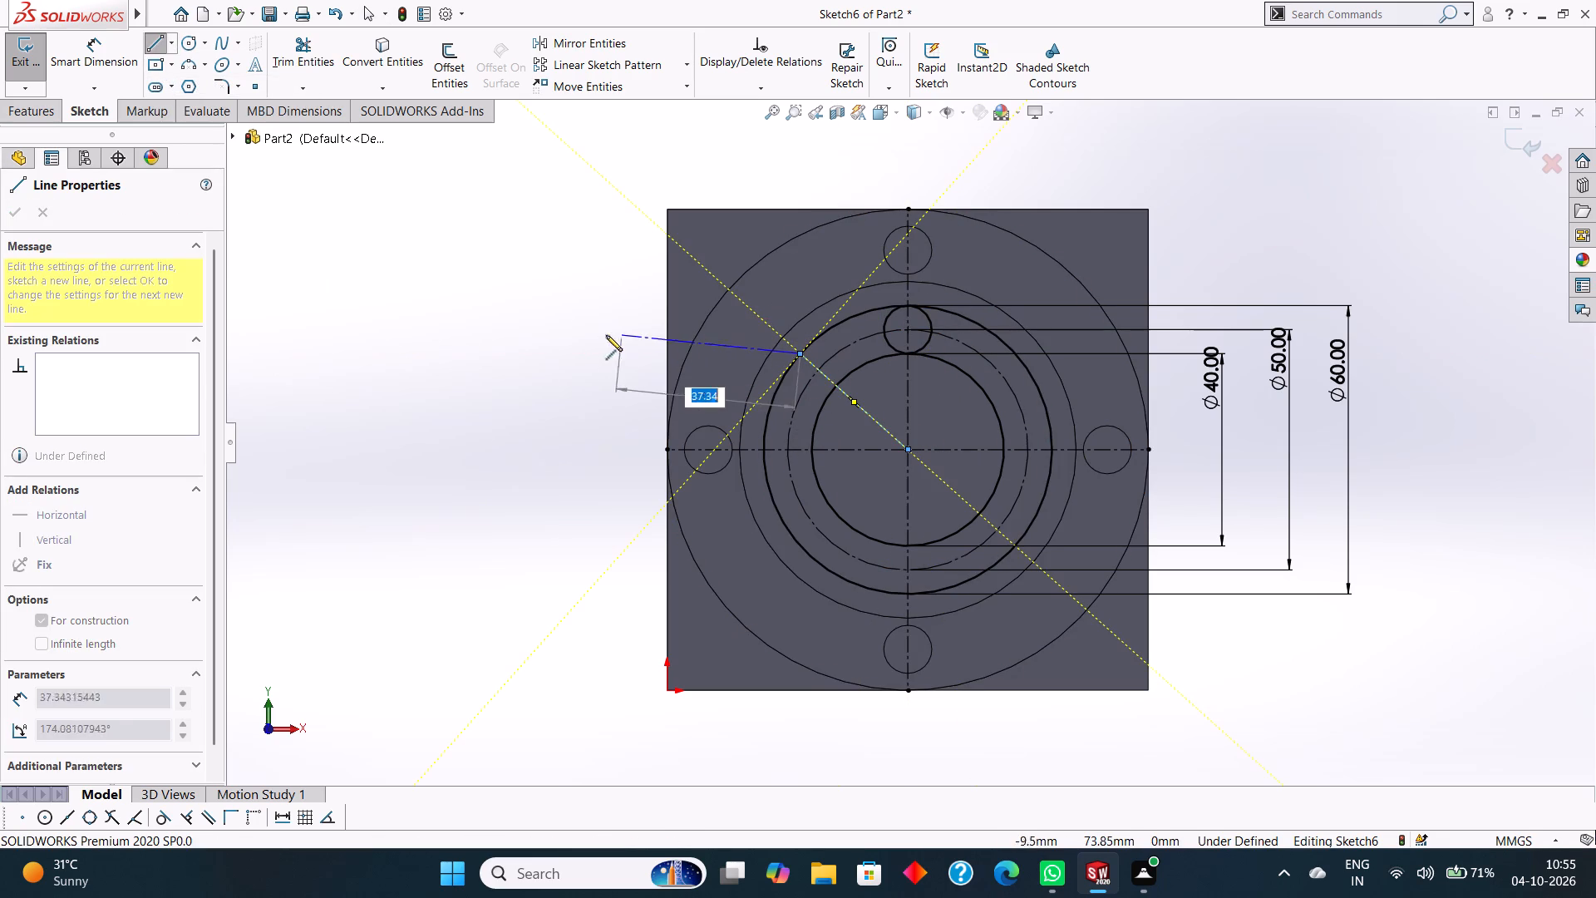
right_click(571, 334)
click(604, 347)
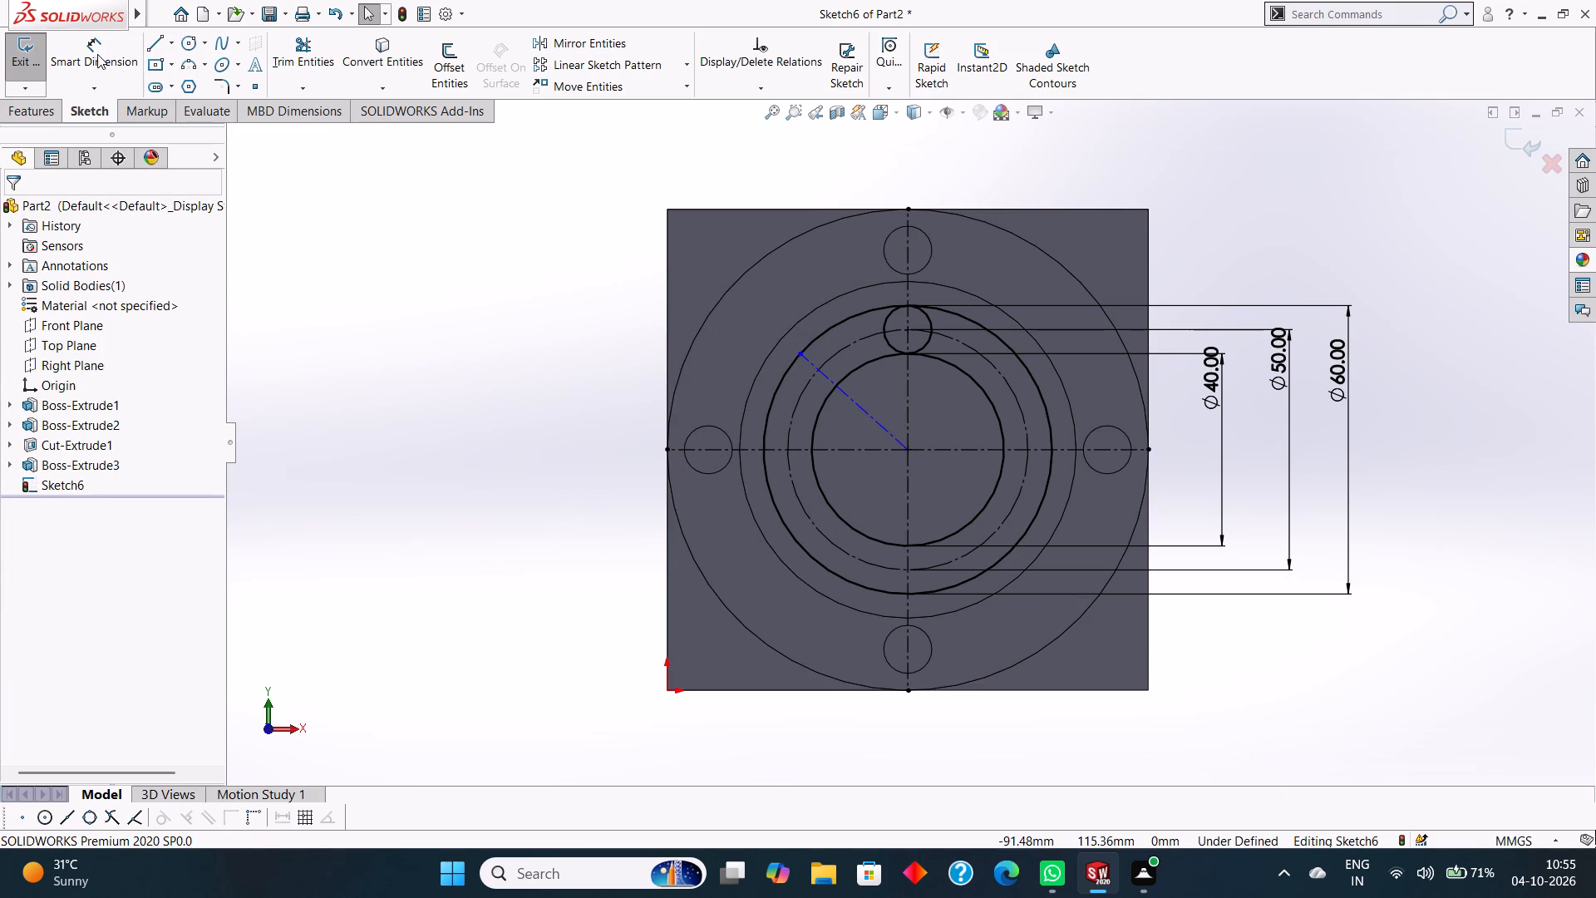
Dimension the angle between the upper vertical centerline and the angled centerline as 45°.
click(96, 54)
click(909, 380)
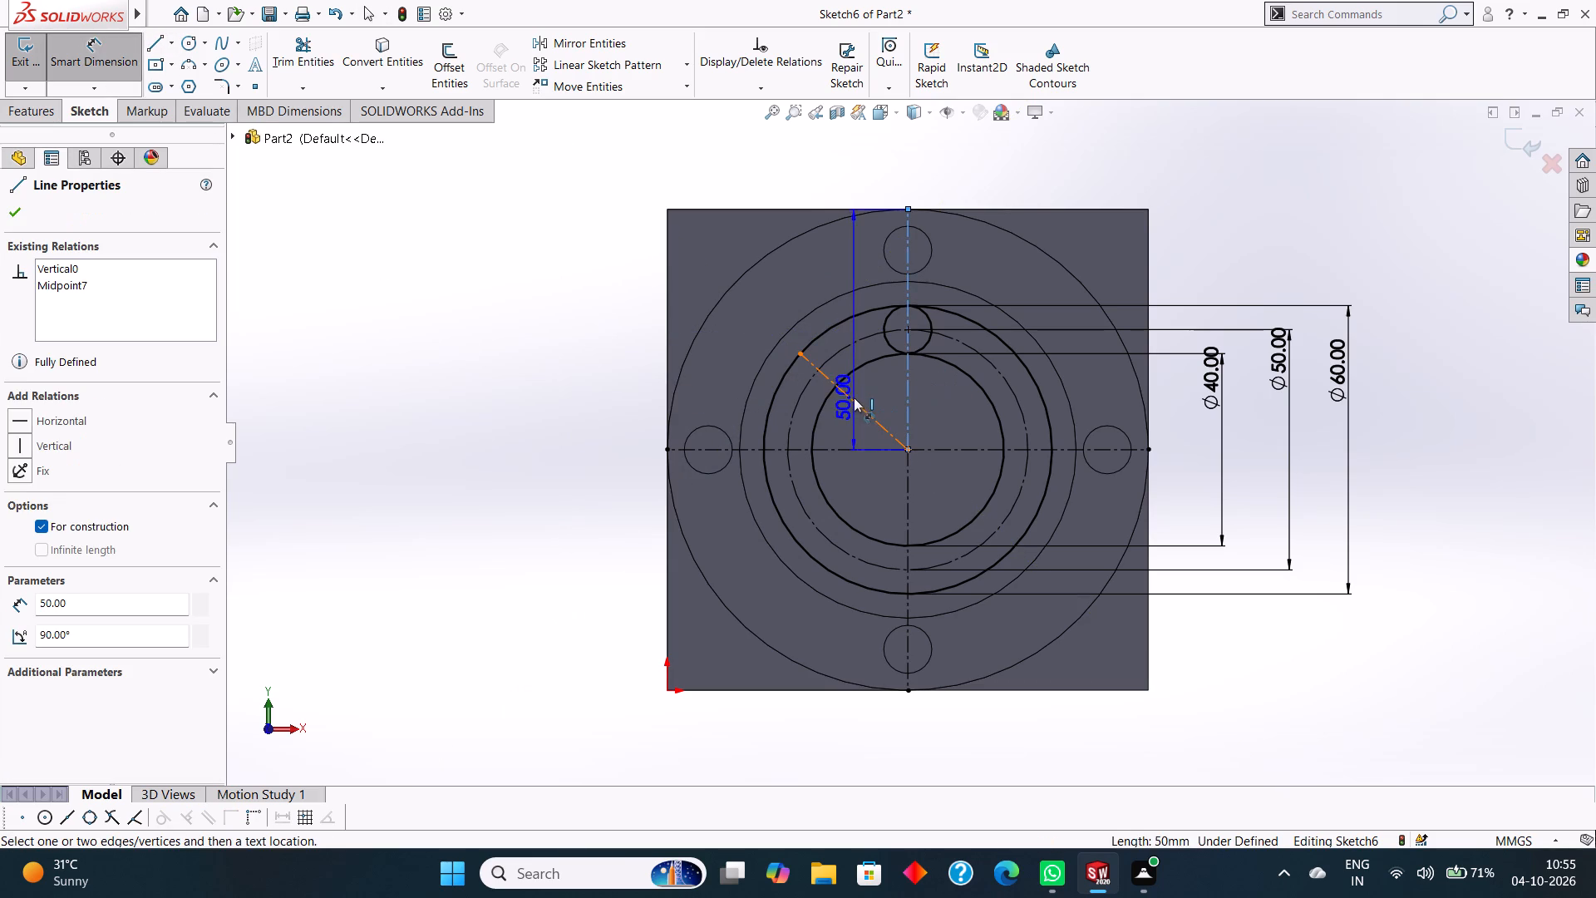
click(854, 397)
click(857, 378)
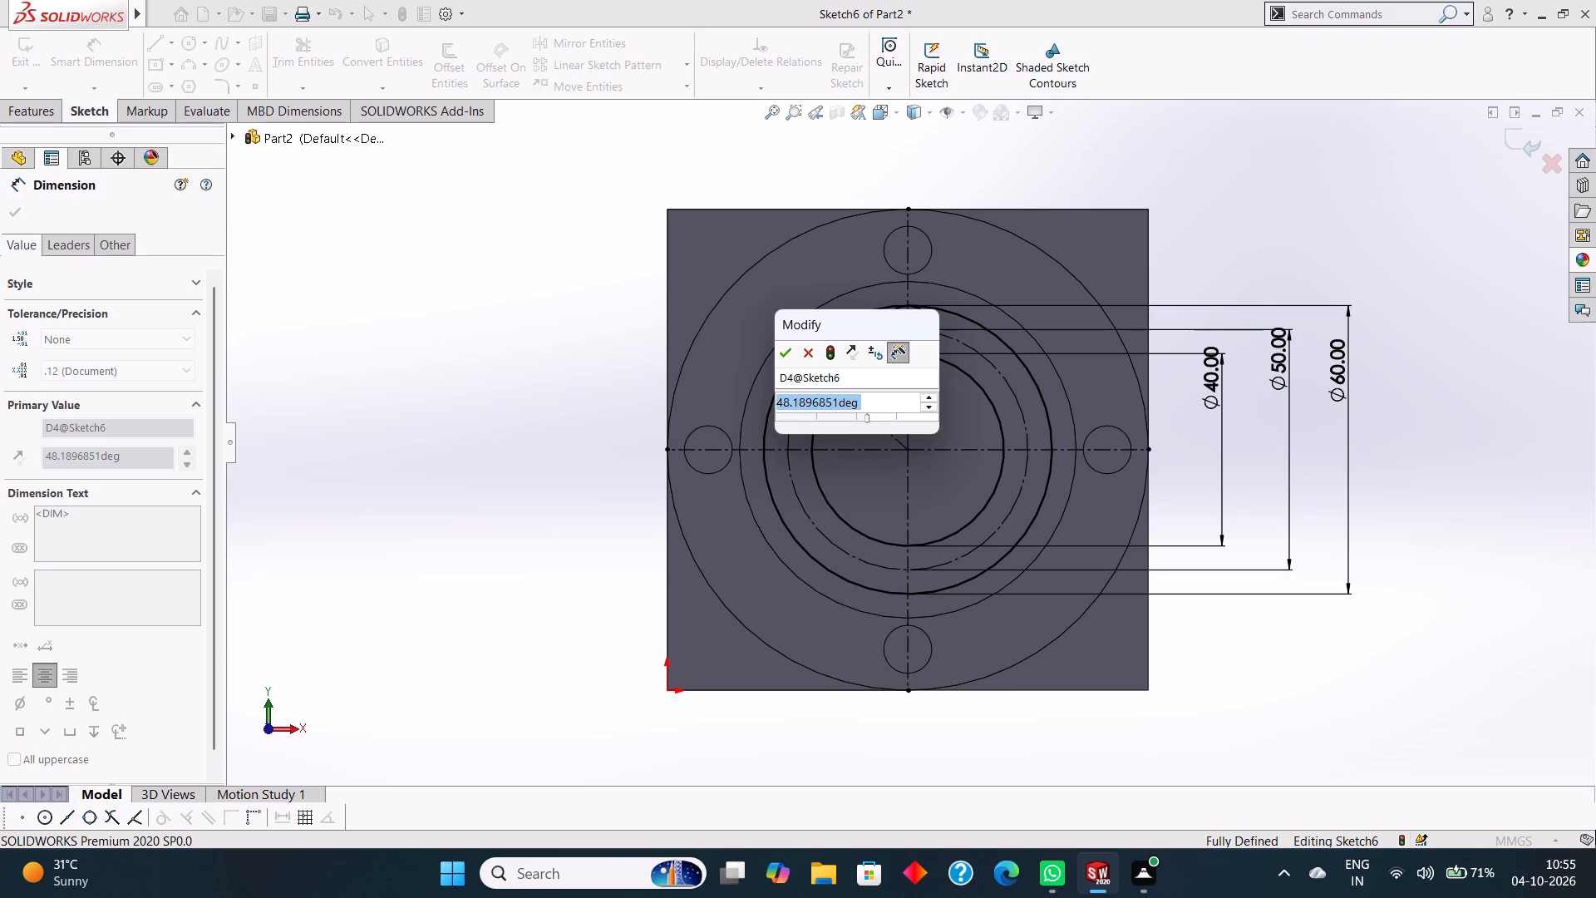
text(45)
key(Return)
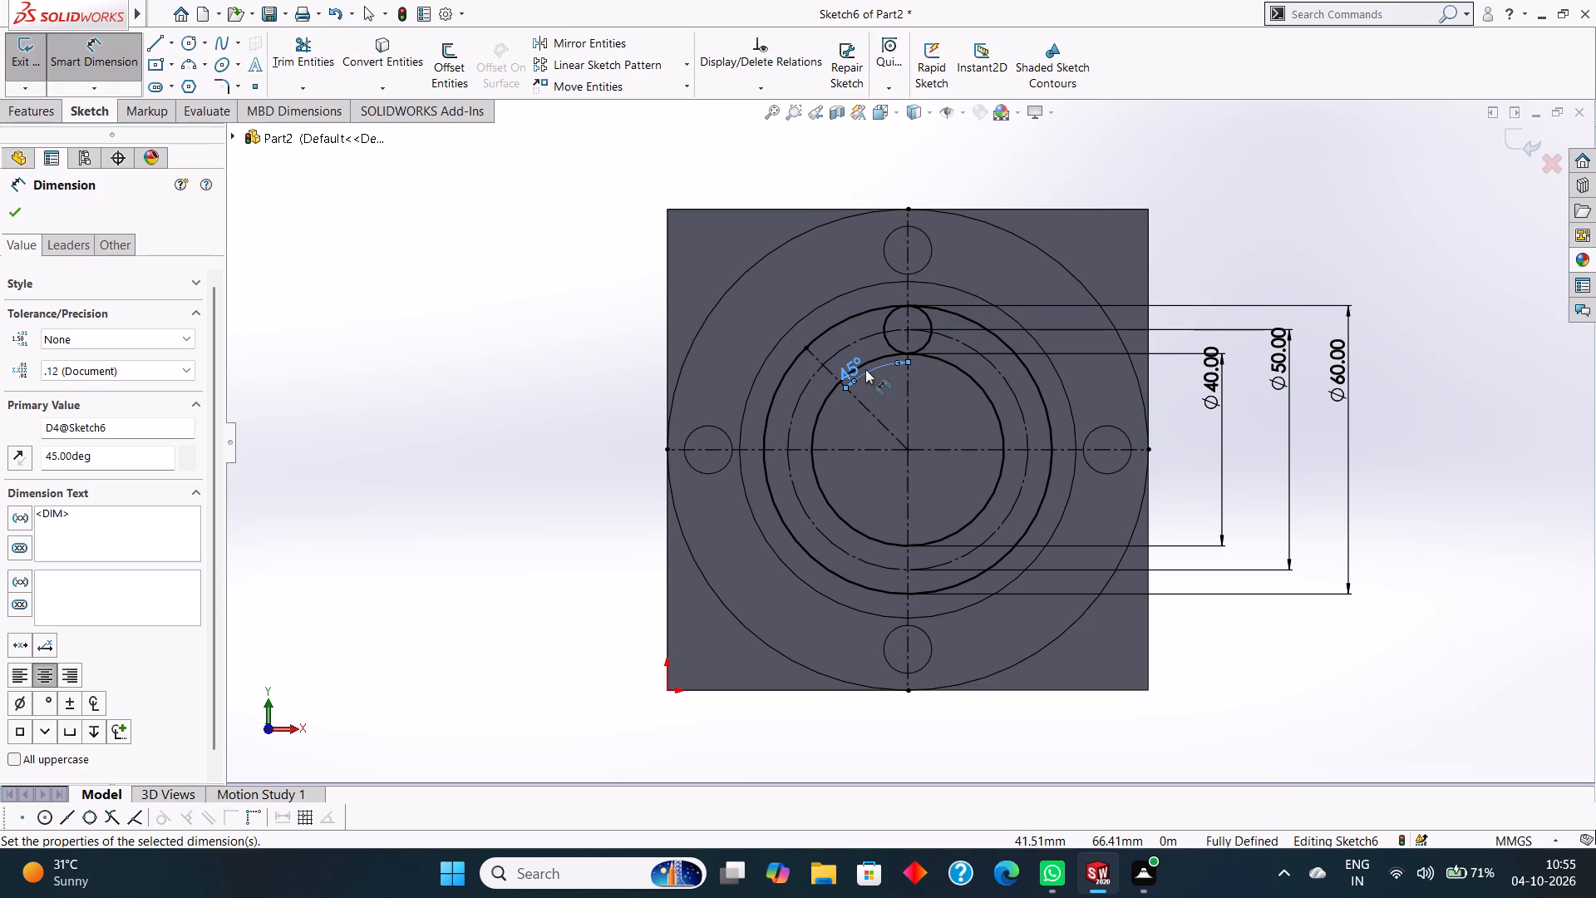
Set the angle between the vertical and angled centerlines to 60°.
double_click(865, 369)
text(60)
key(Return)
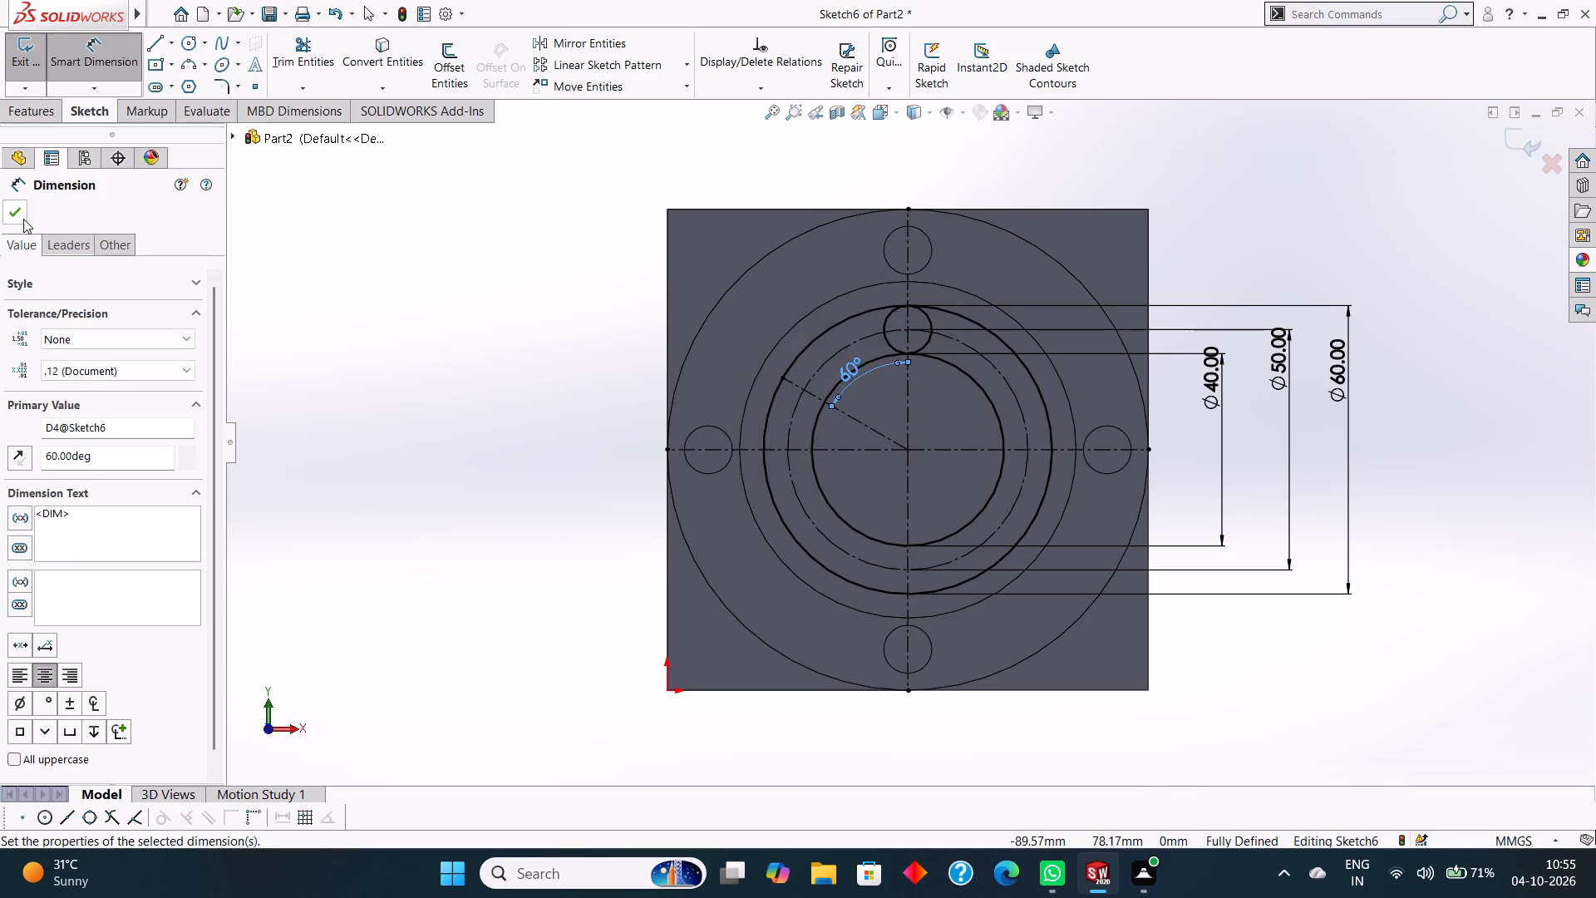
click(17, 216)
Draw a 5 mm radius circle centred where the angled centerline crosses the 50 mm construction circle.
click(184, 48)
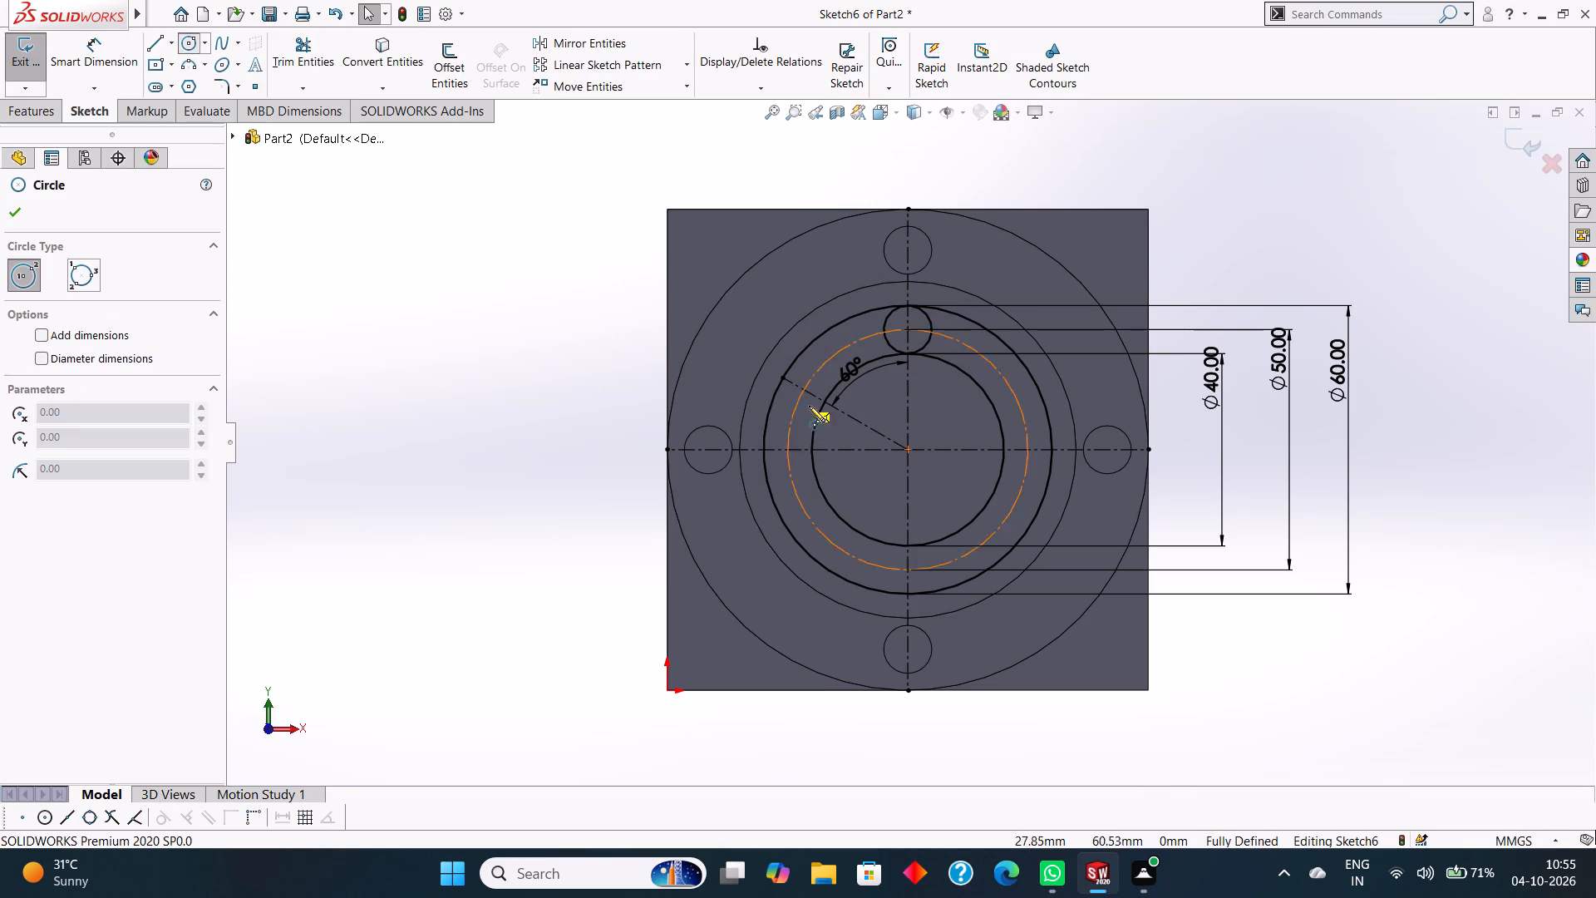
click(802, 391)
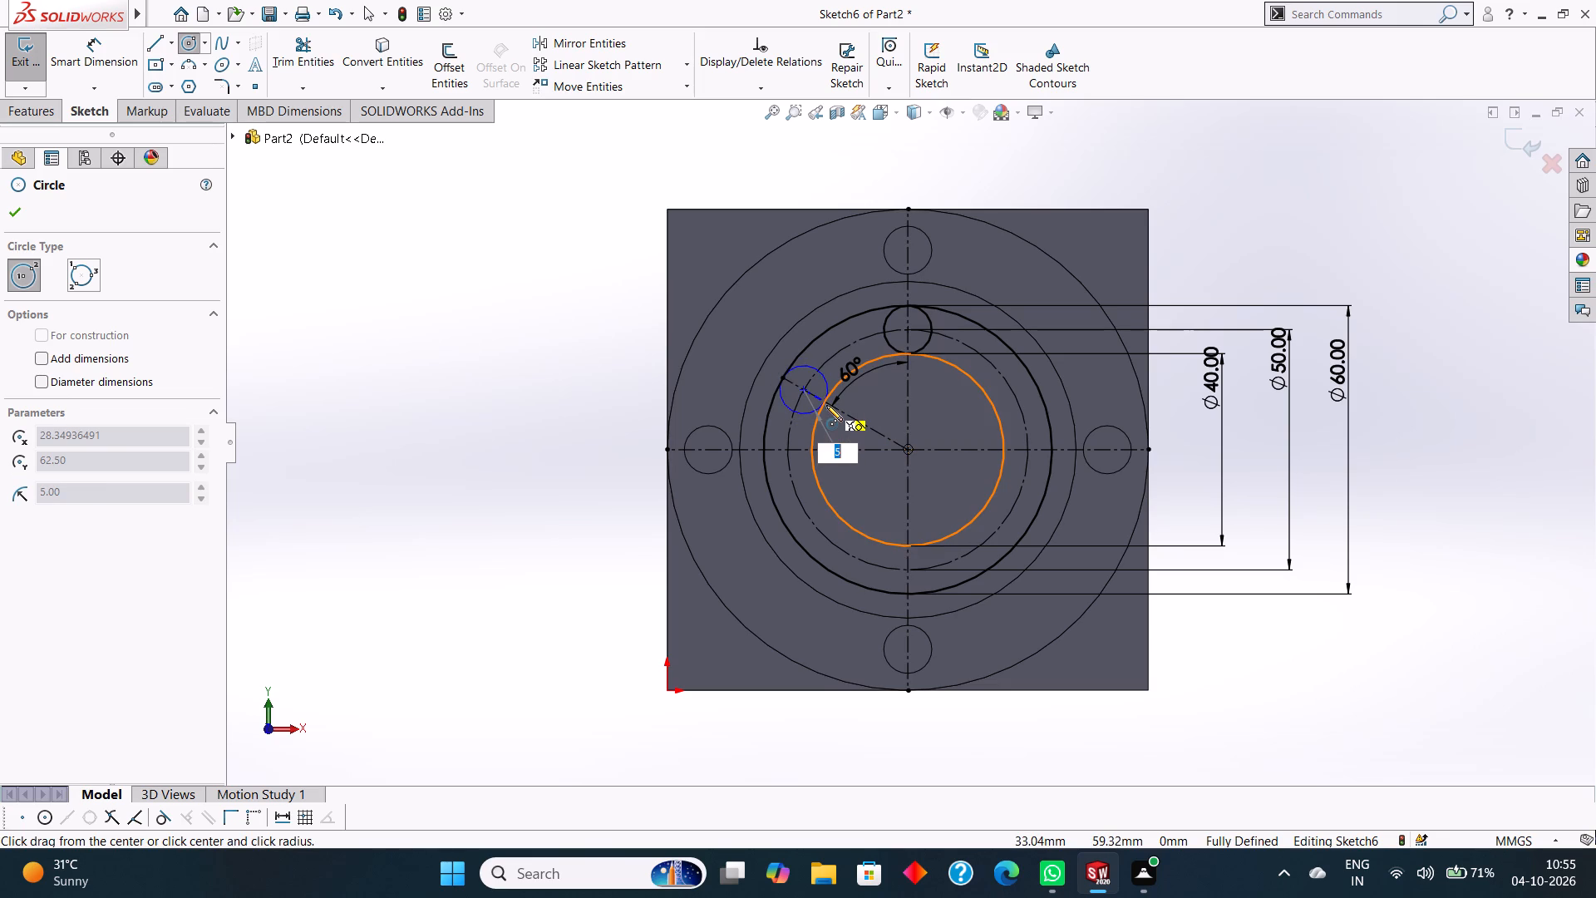
key(BackSpace)
key(5)
key(Return)
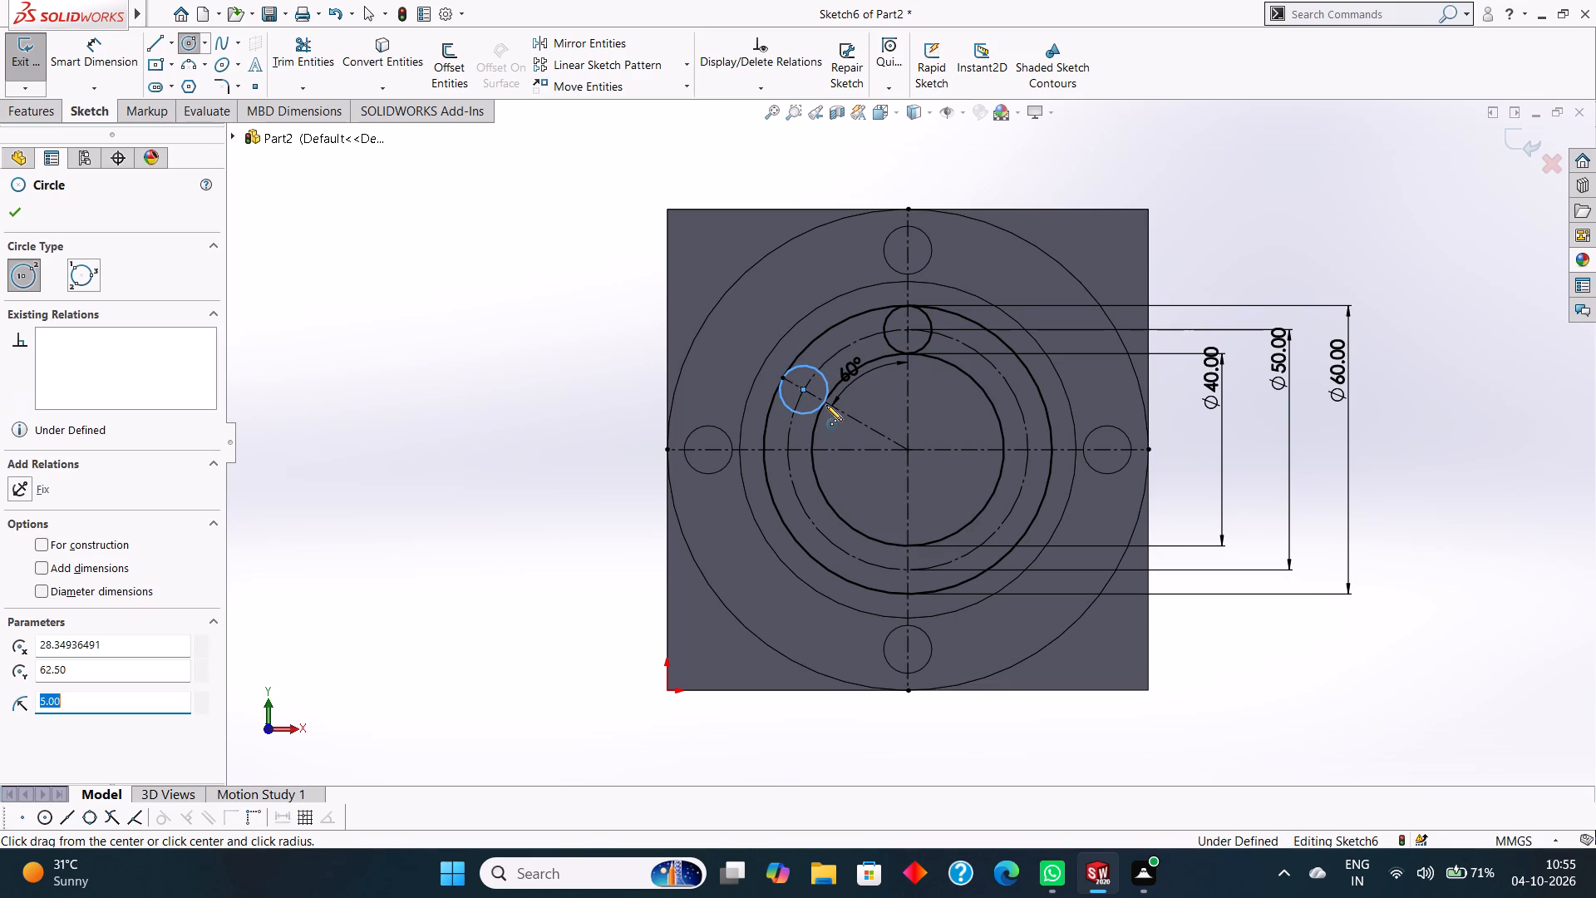
click(16, 205)
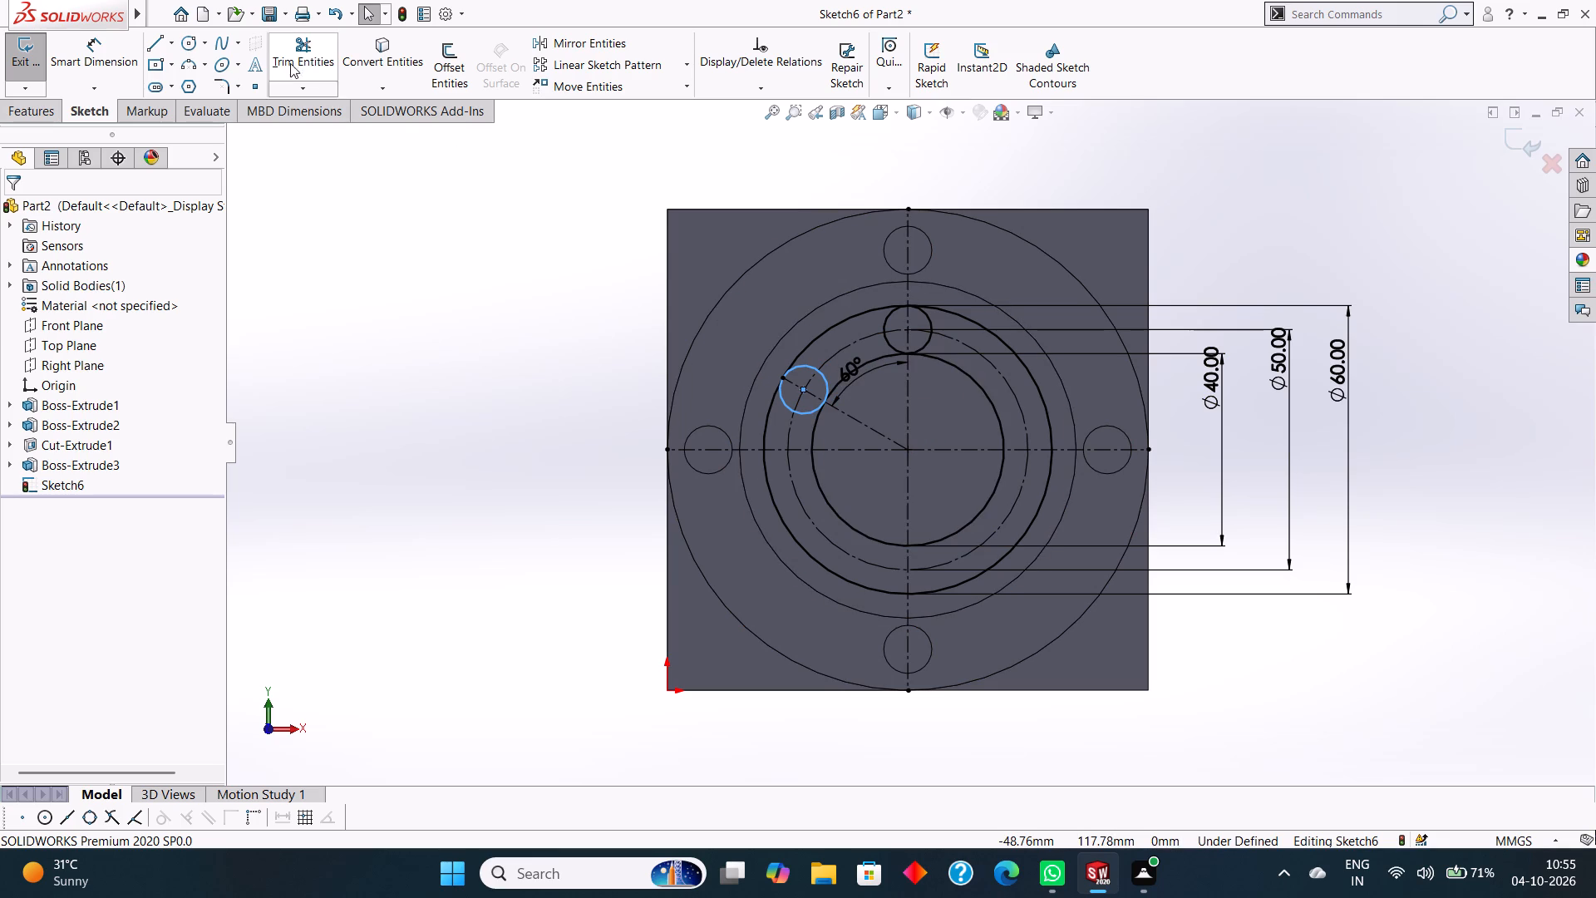
Dimension the small circle on the angled centerline with a diameter of 10 mm.
click(129, 58)
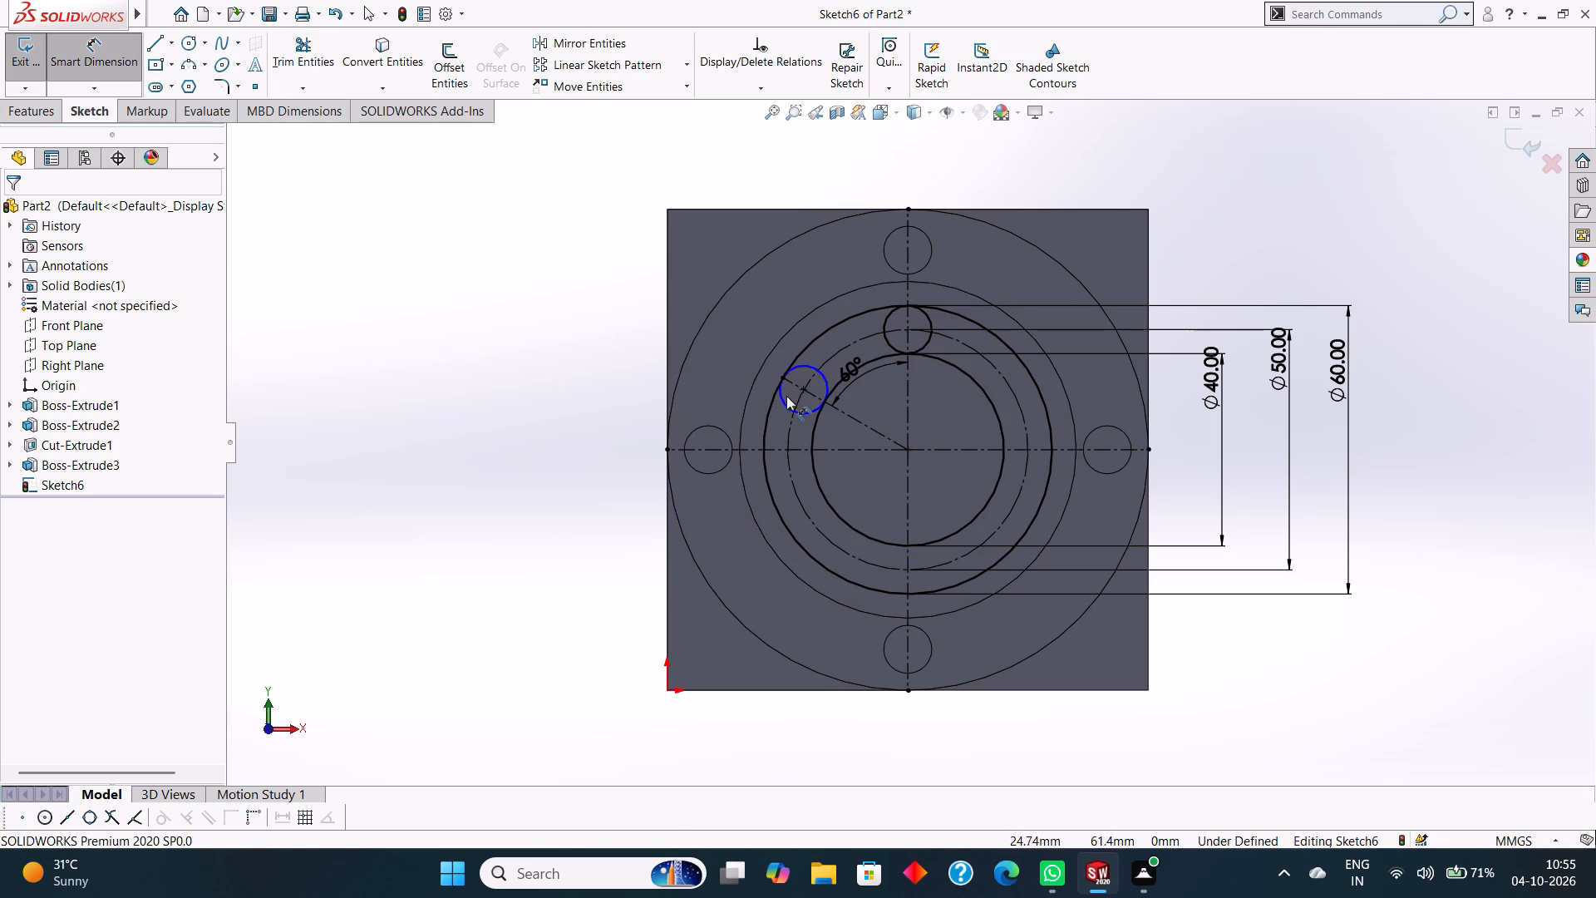
click(784, 402)
click(576, 352)
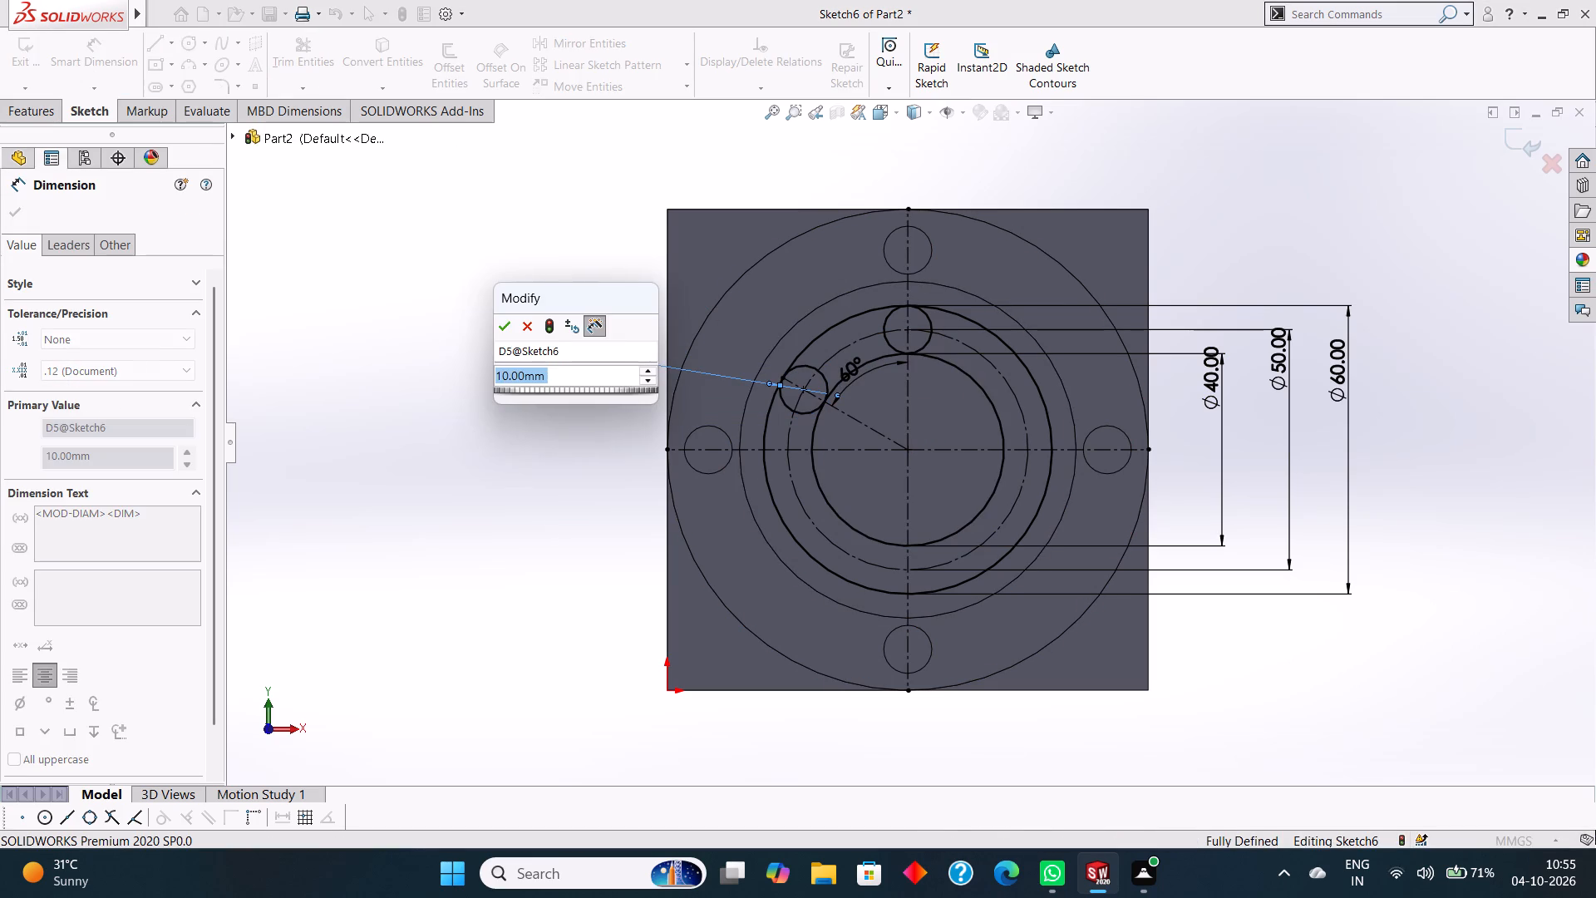
click(500, 327)
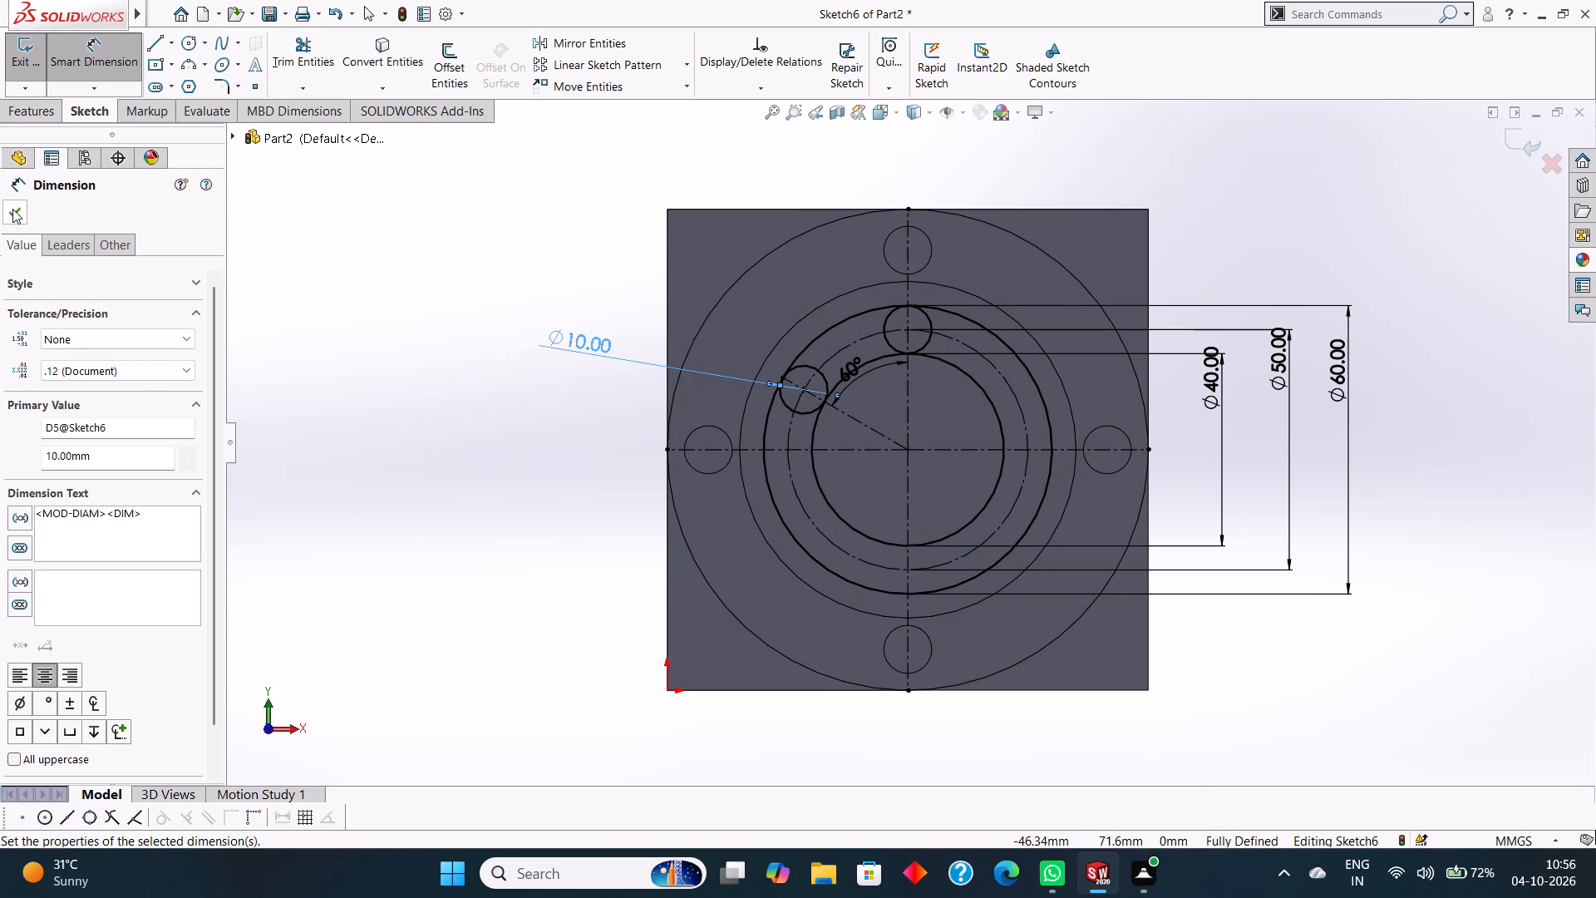
click(12, 209)
Trim the facing halves of the two 10 mm circles, leaving outward arcs as the ends of the curved slot.
click(289, 53)
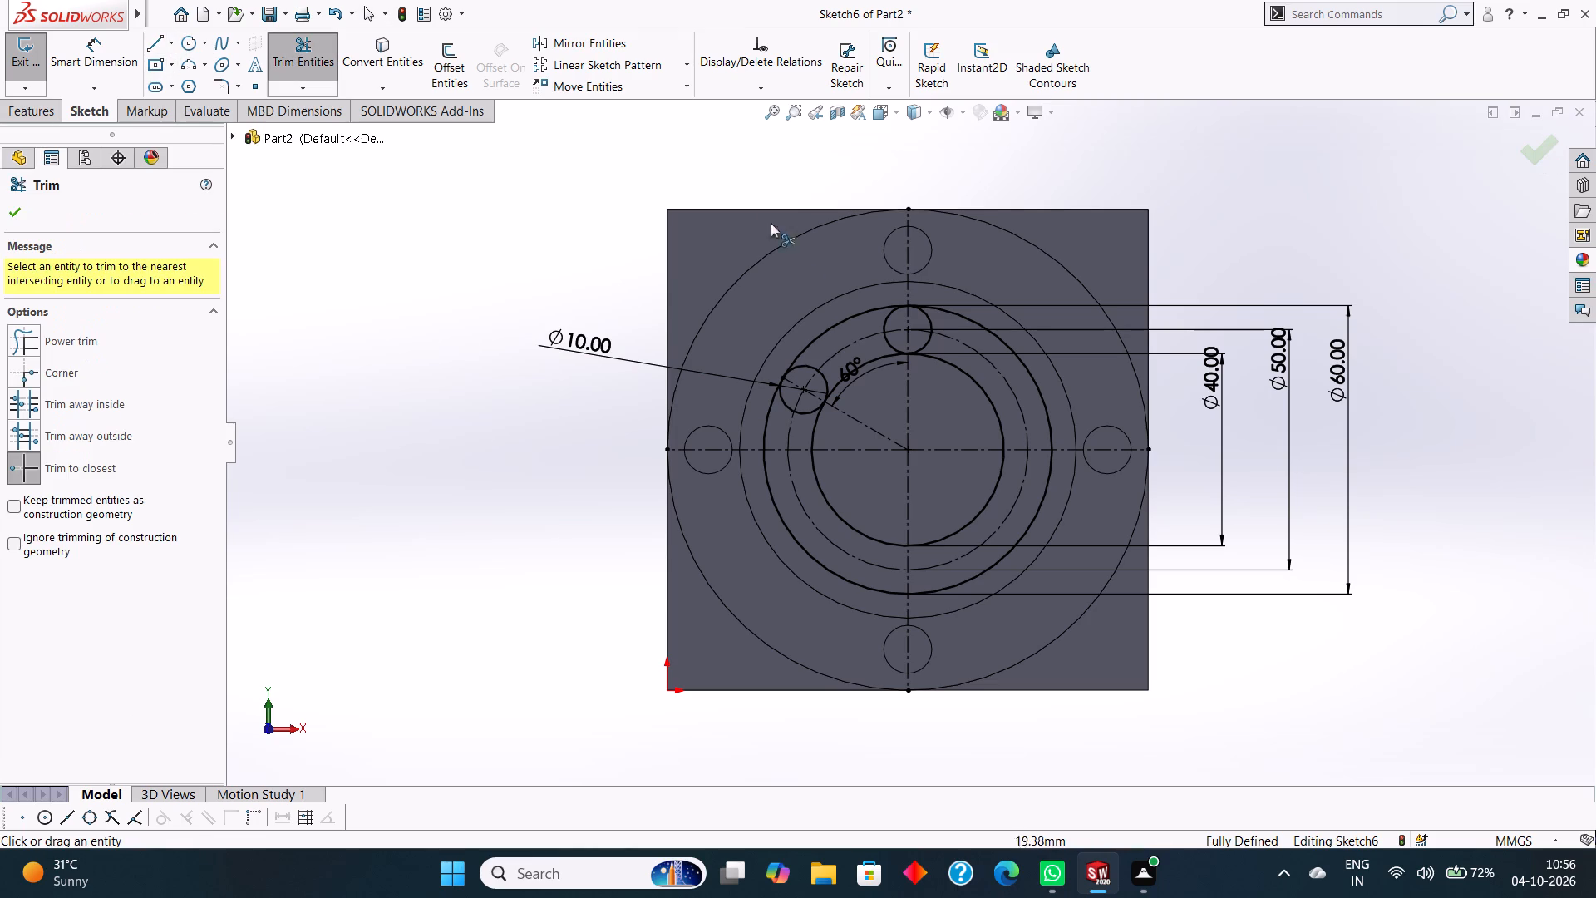
scroll(814, 374, up, 2)
scroll(836, 399, down, 4)
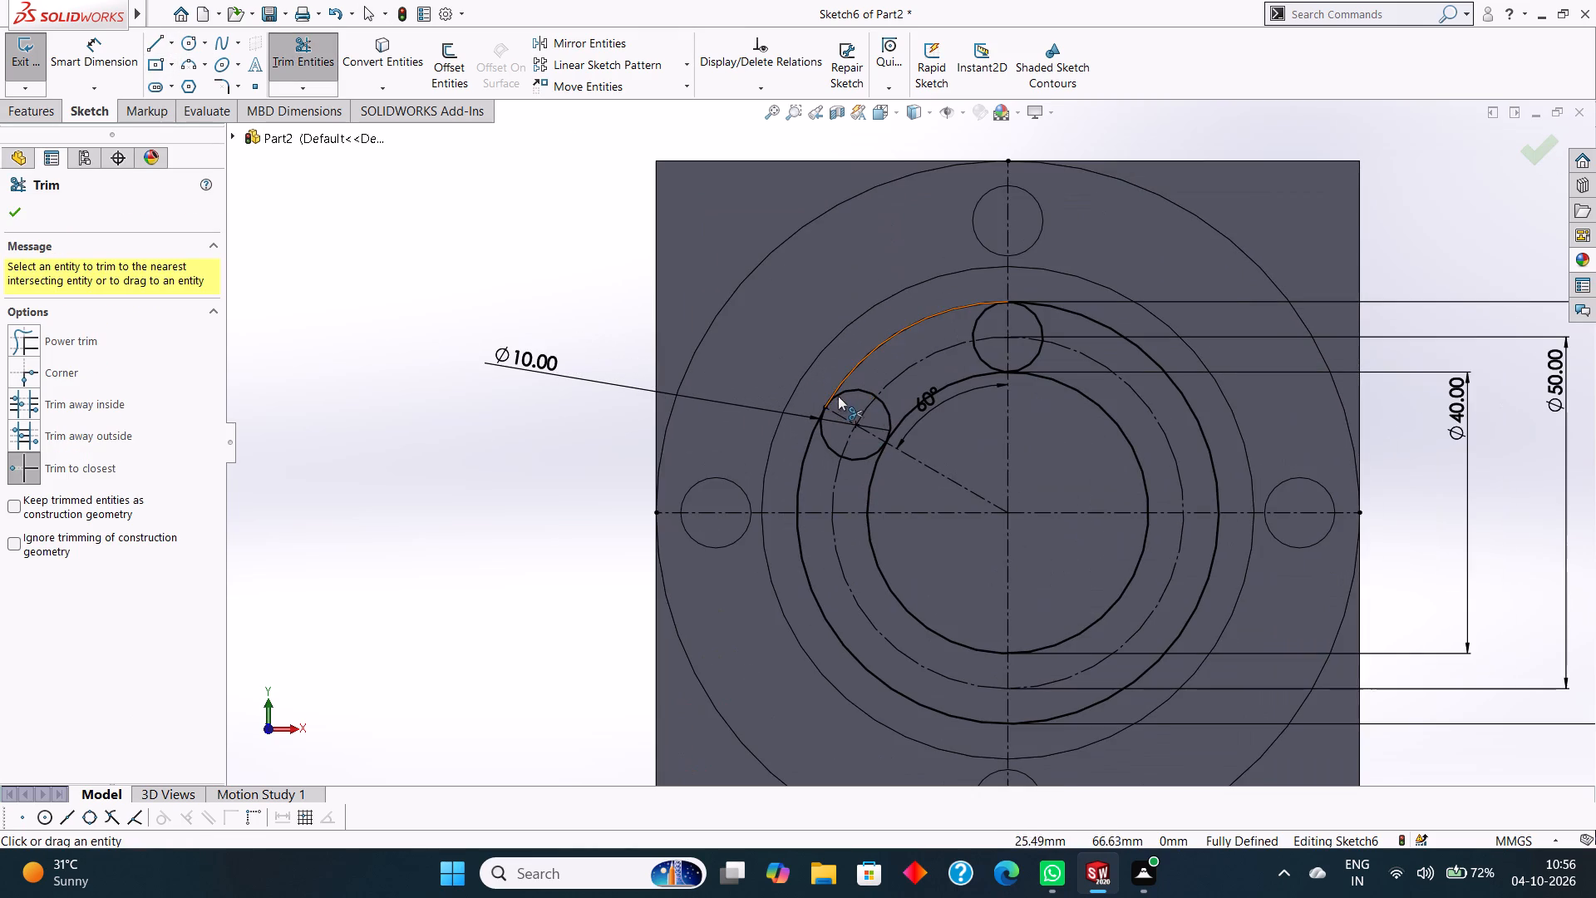
click(847, 395)
click(886, 405)
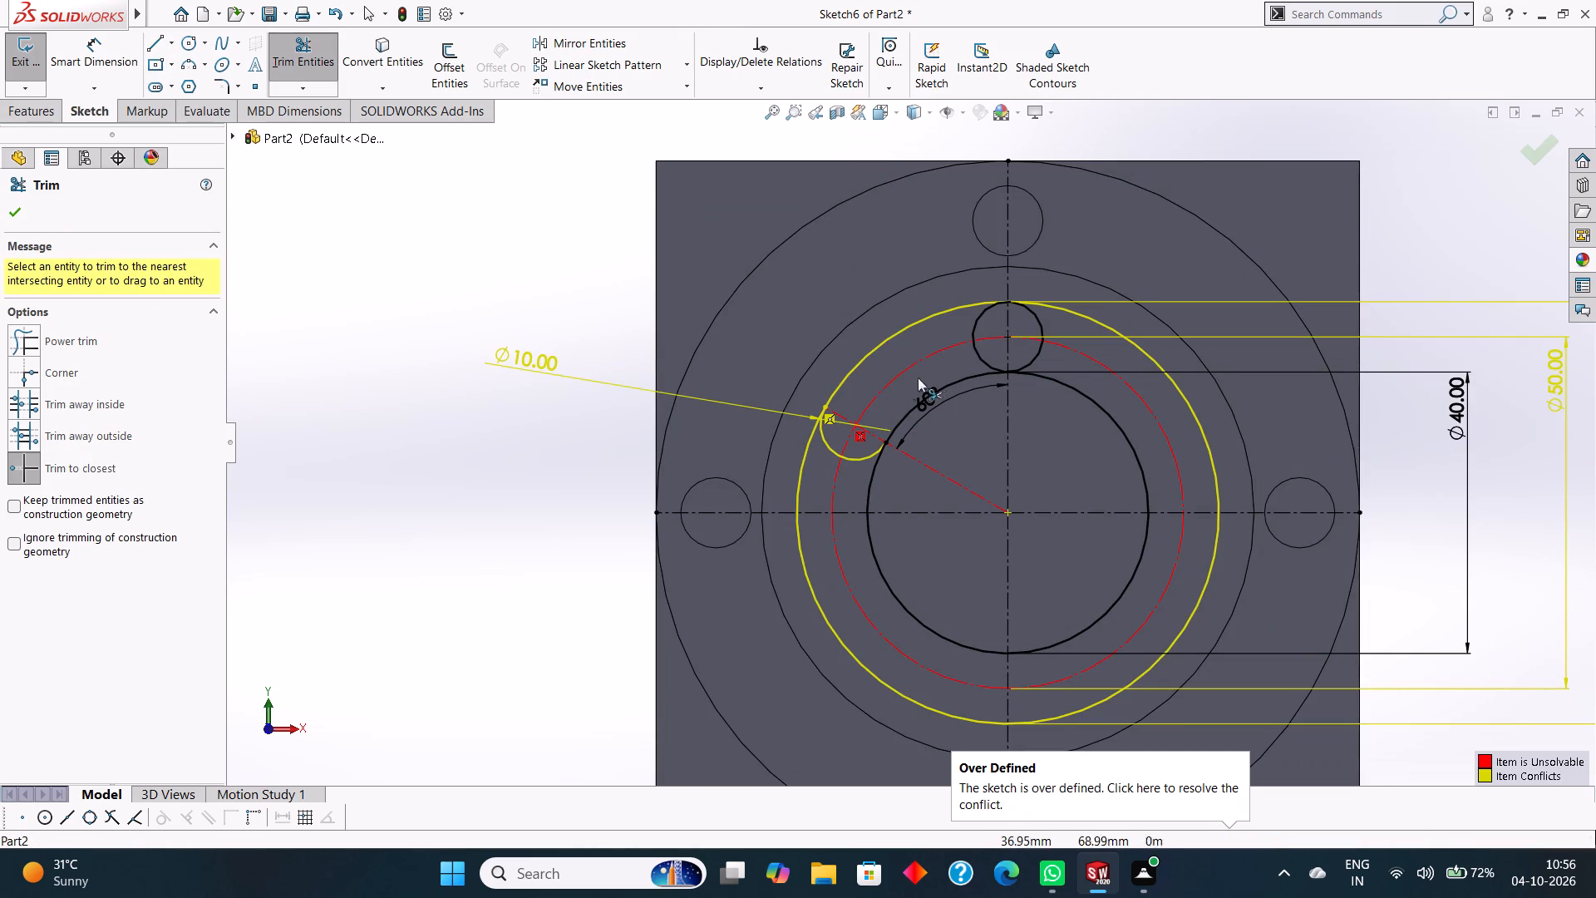
click(985, 310)
click(974, 357)
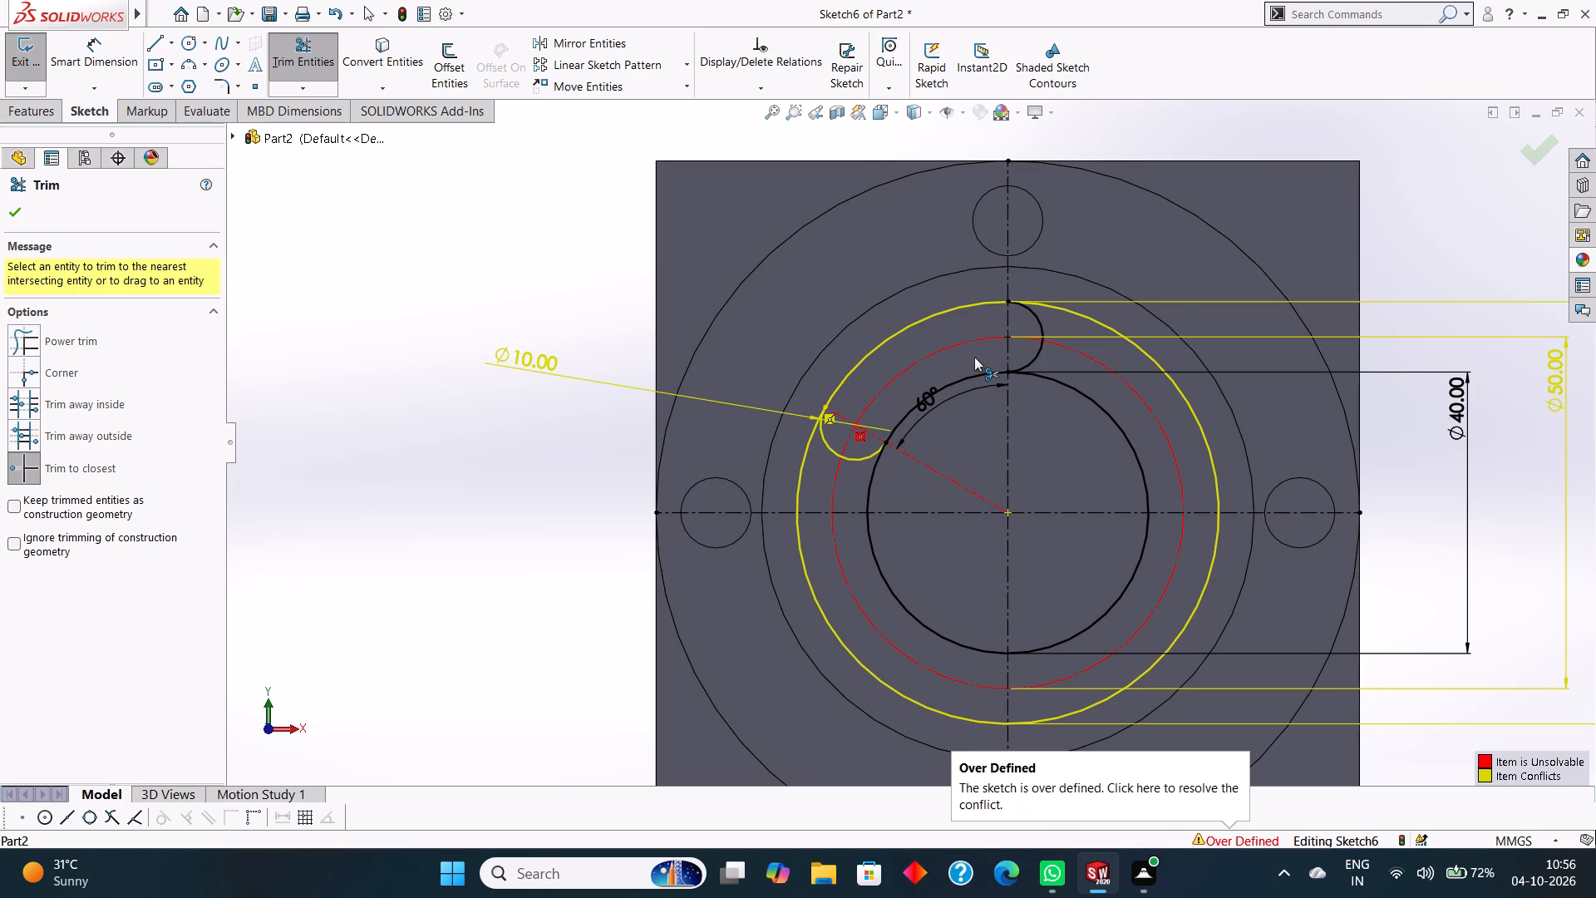
click(18, 217)
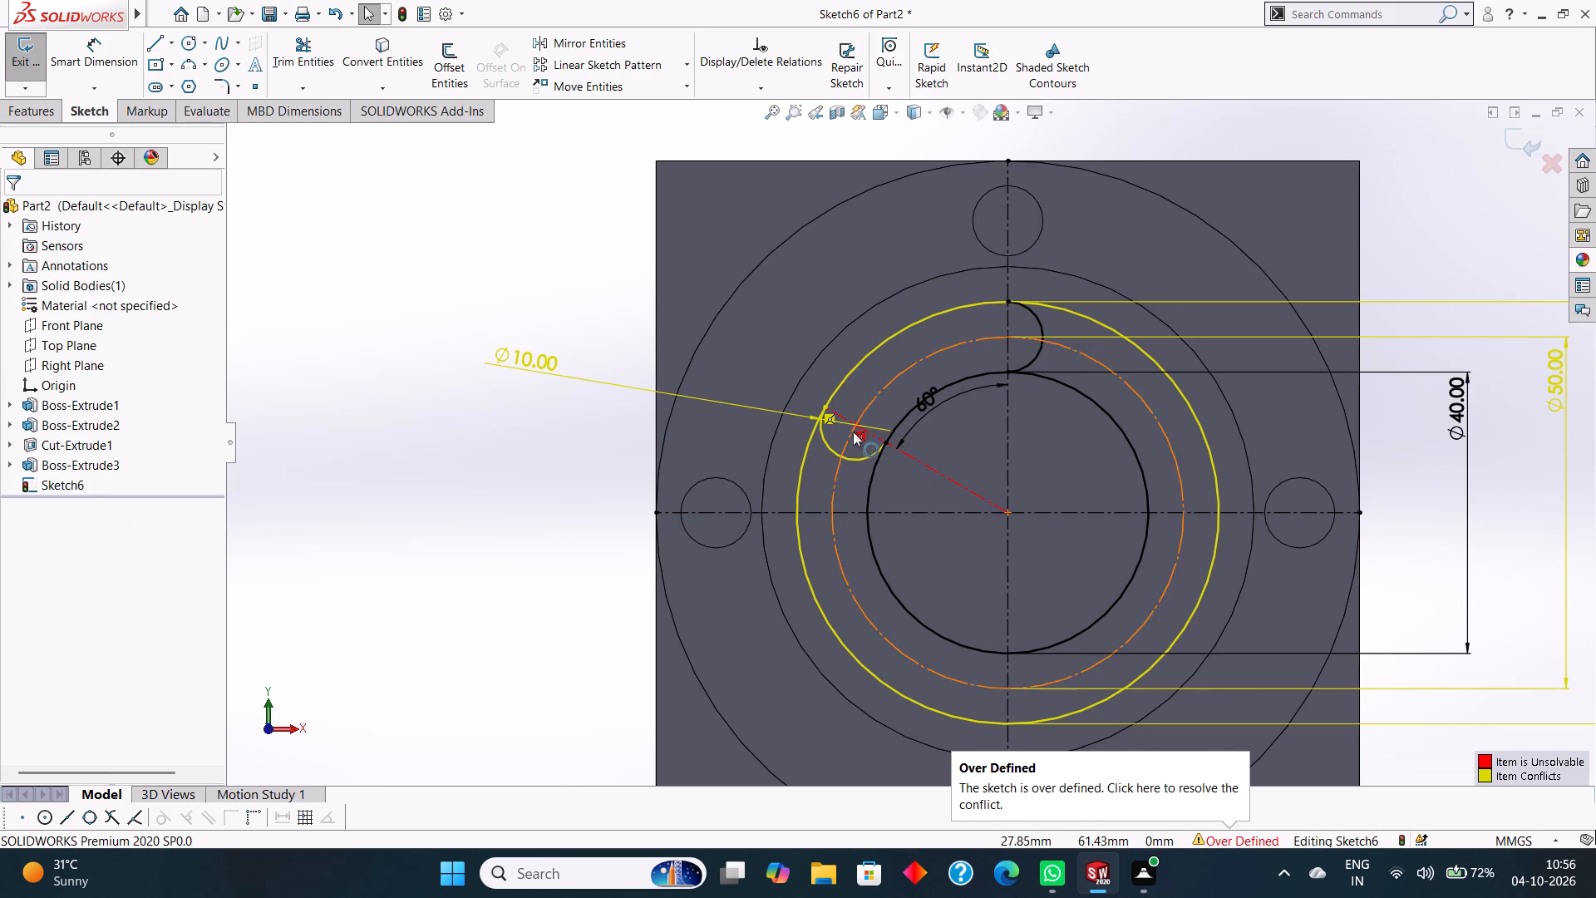
Delete the angled centerline running from the sketch centre through the lower slot end.
scroll(862, 436, down, 5)
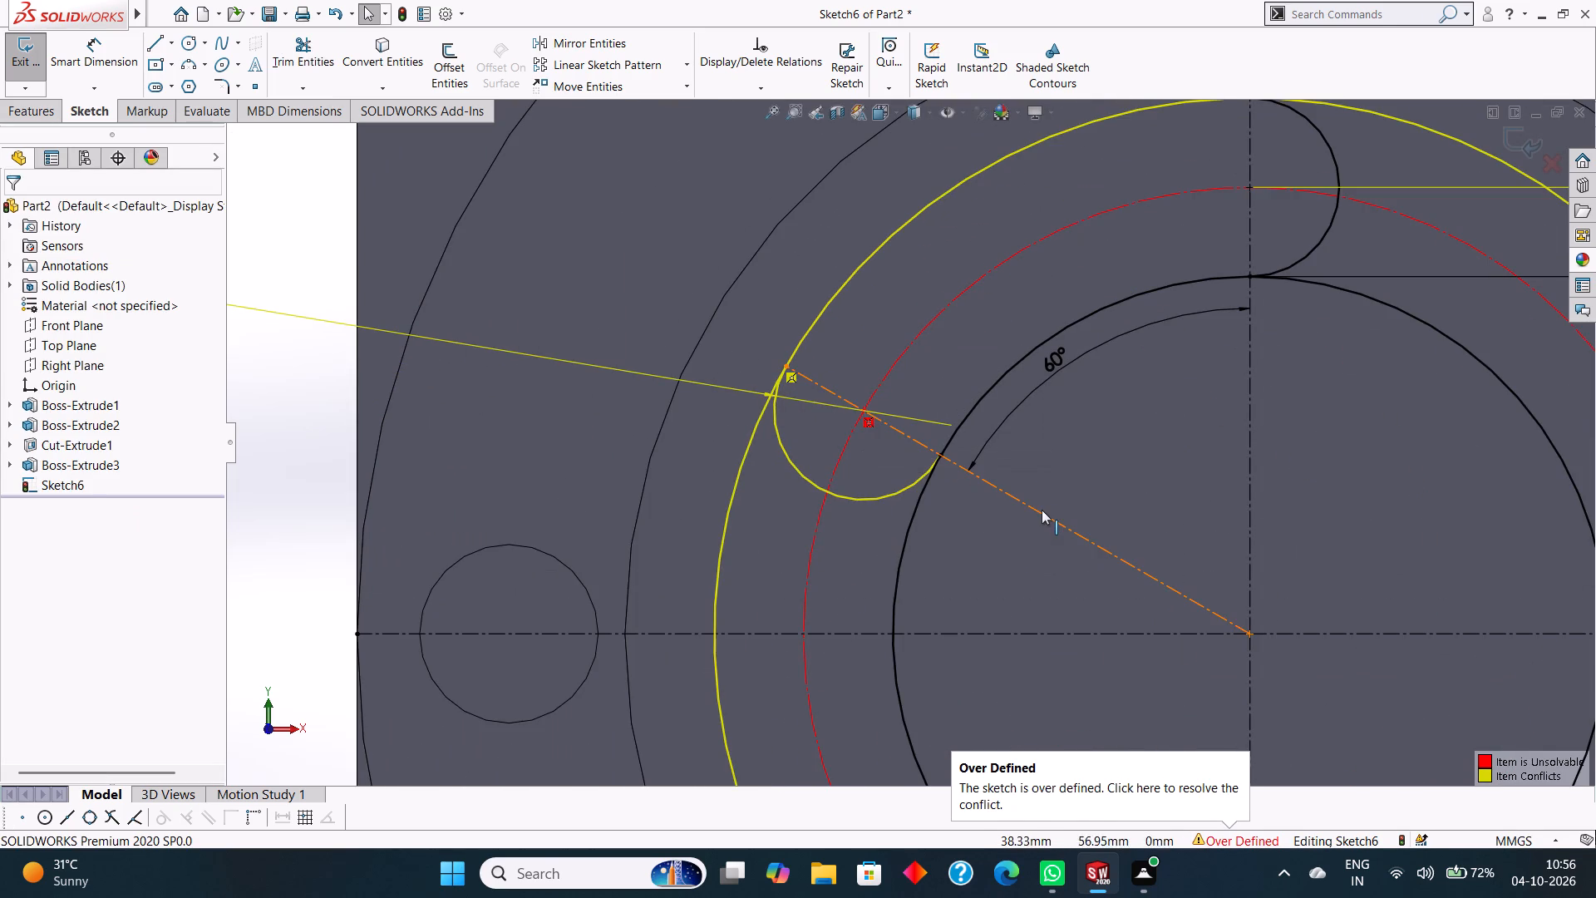
right_click(1042, 510)
click(1116, 753)
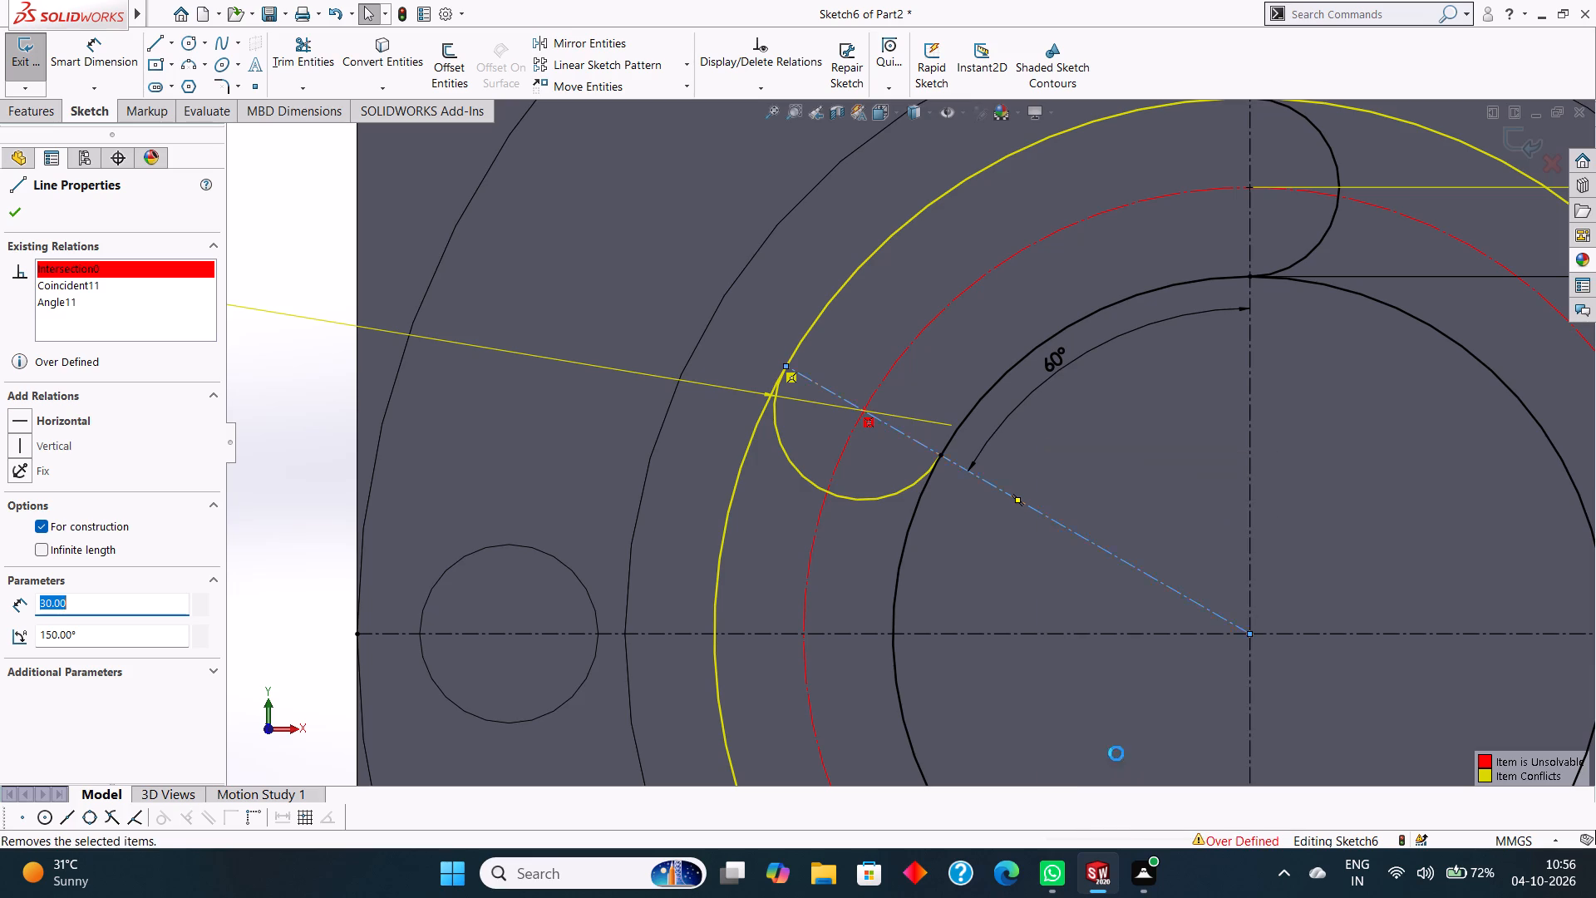
click(687, 434)
Dimension the vertical distance from the sketch centre to the inner endpoint of the lower slot end arc as 10 mm.
scroll(988, 528, up, 1)
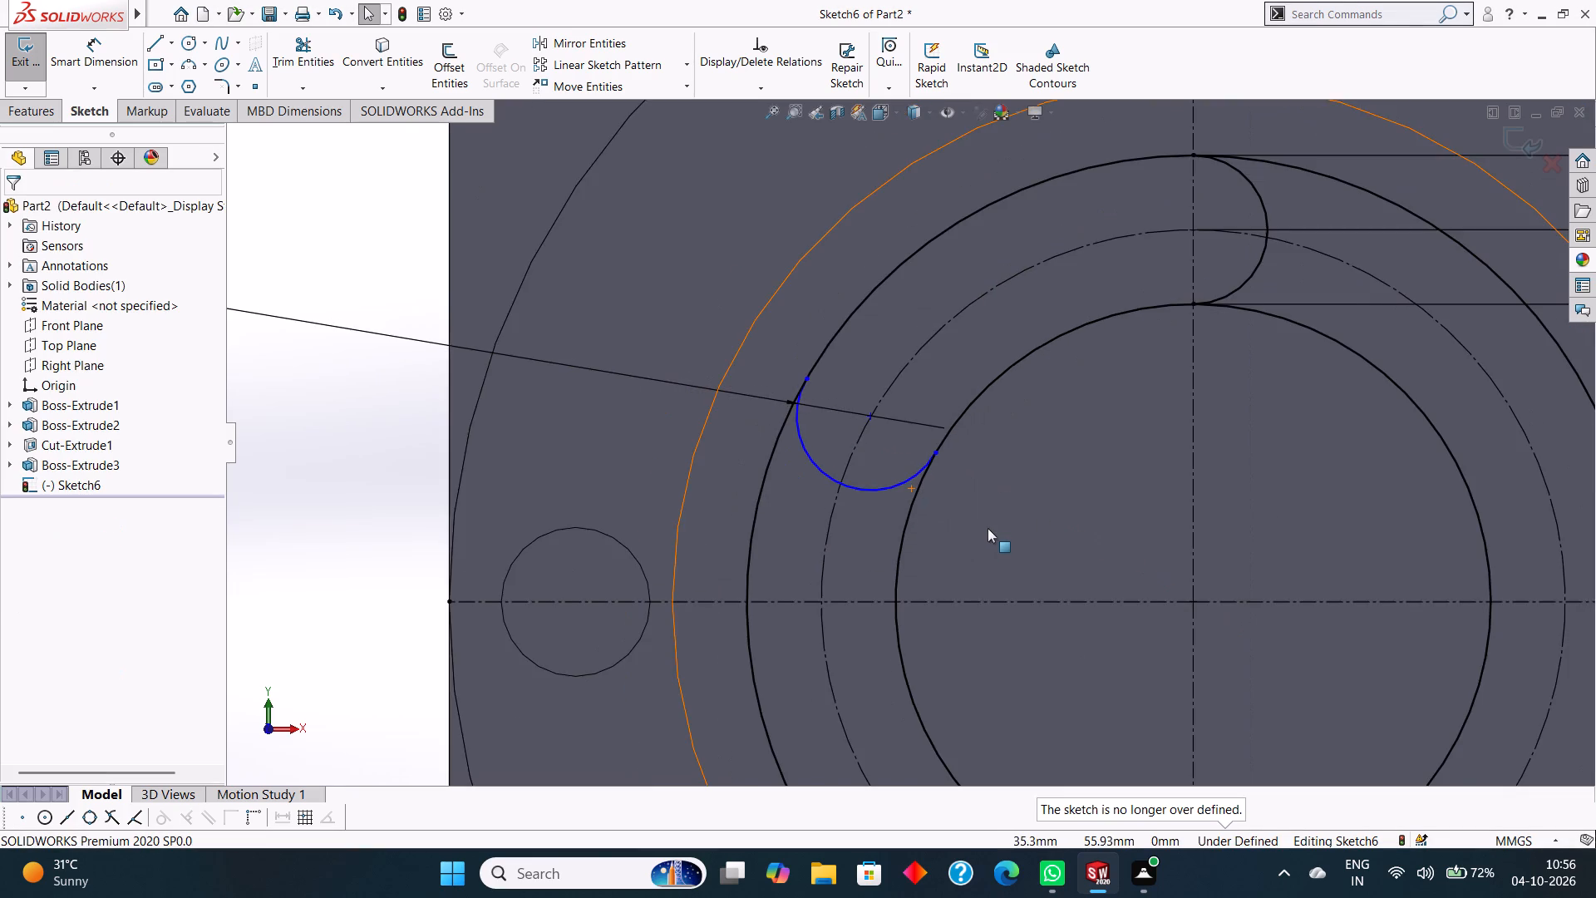
scroll(988, 528, down, 2)
scroll(988, 528, up, 7)
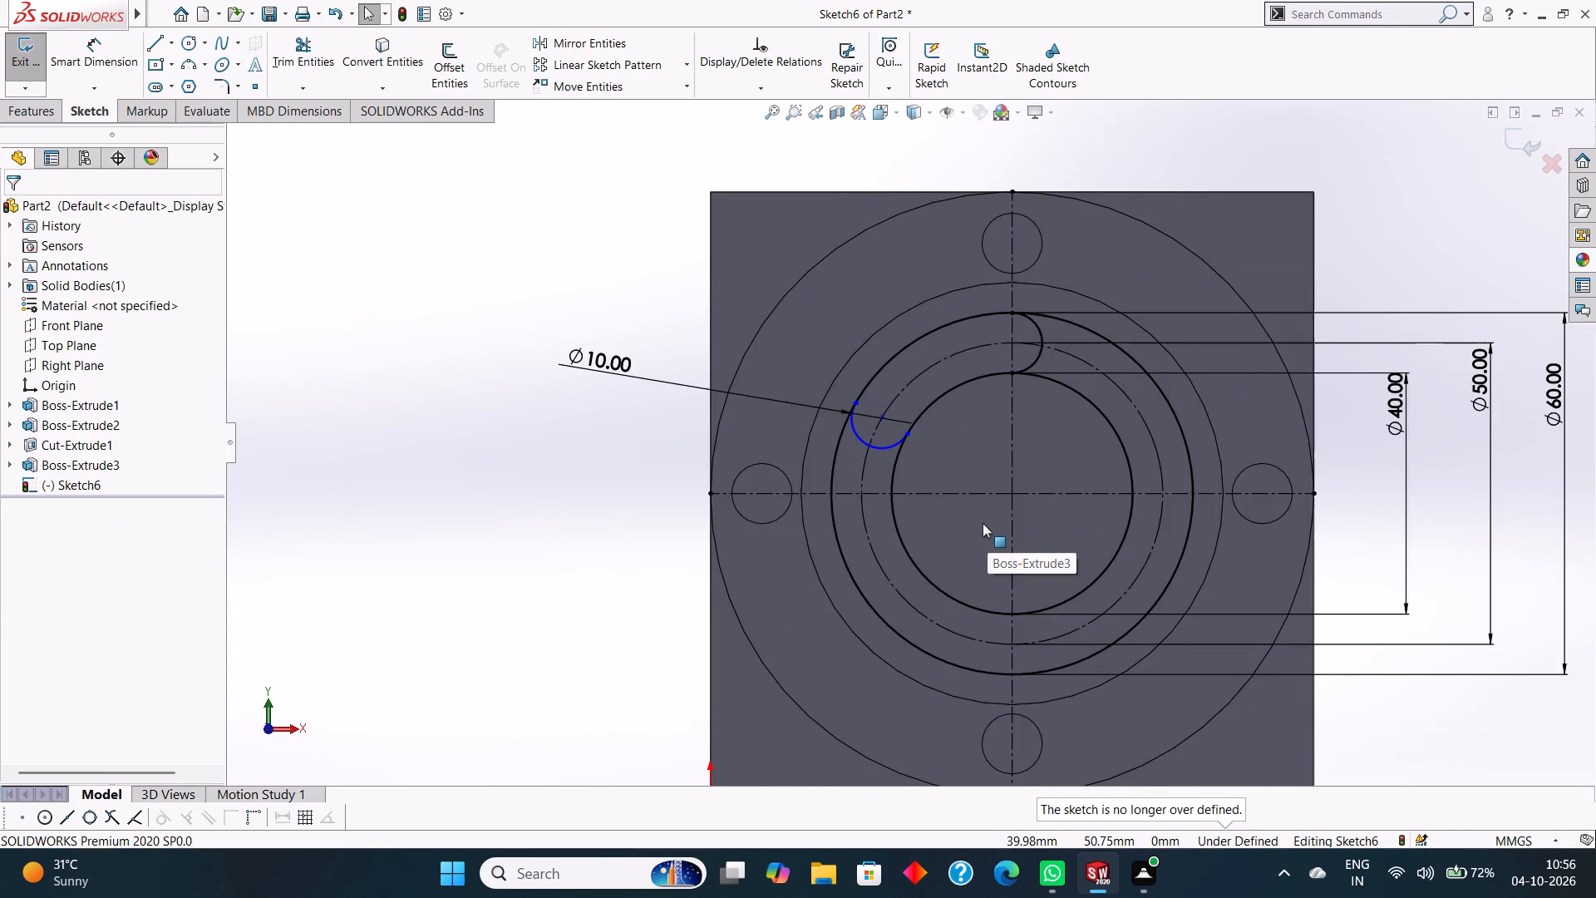
click(86, 42)
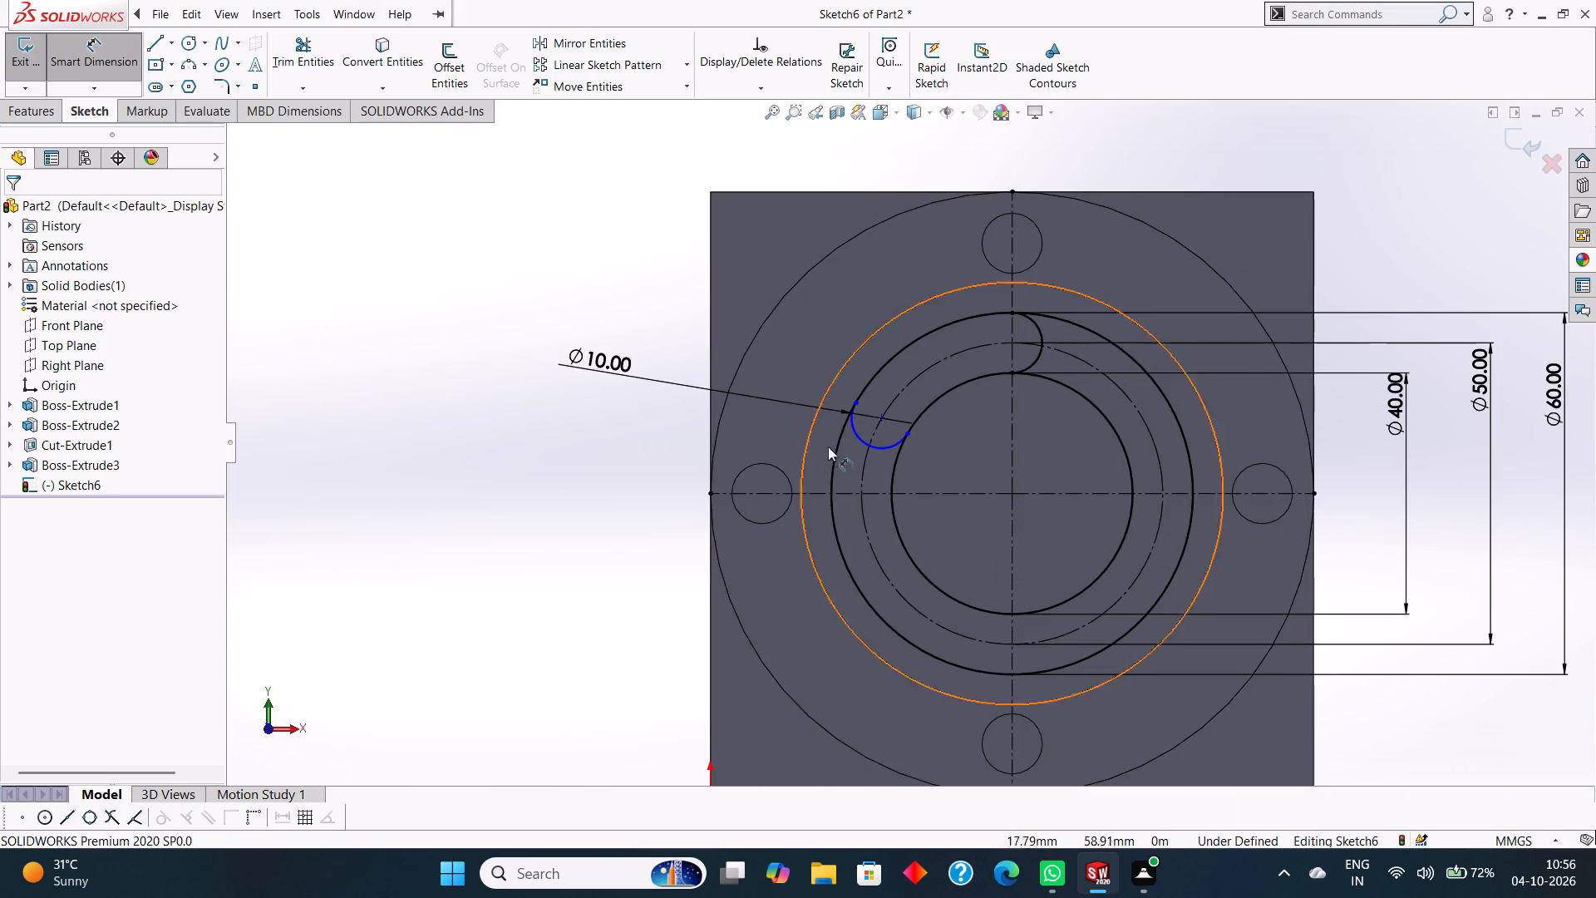
click(1011, 493)
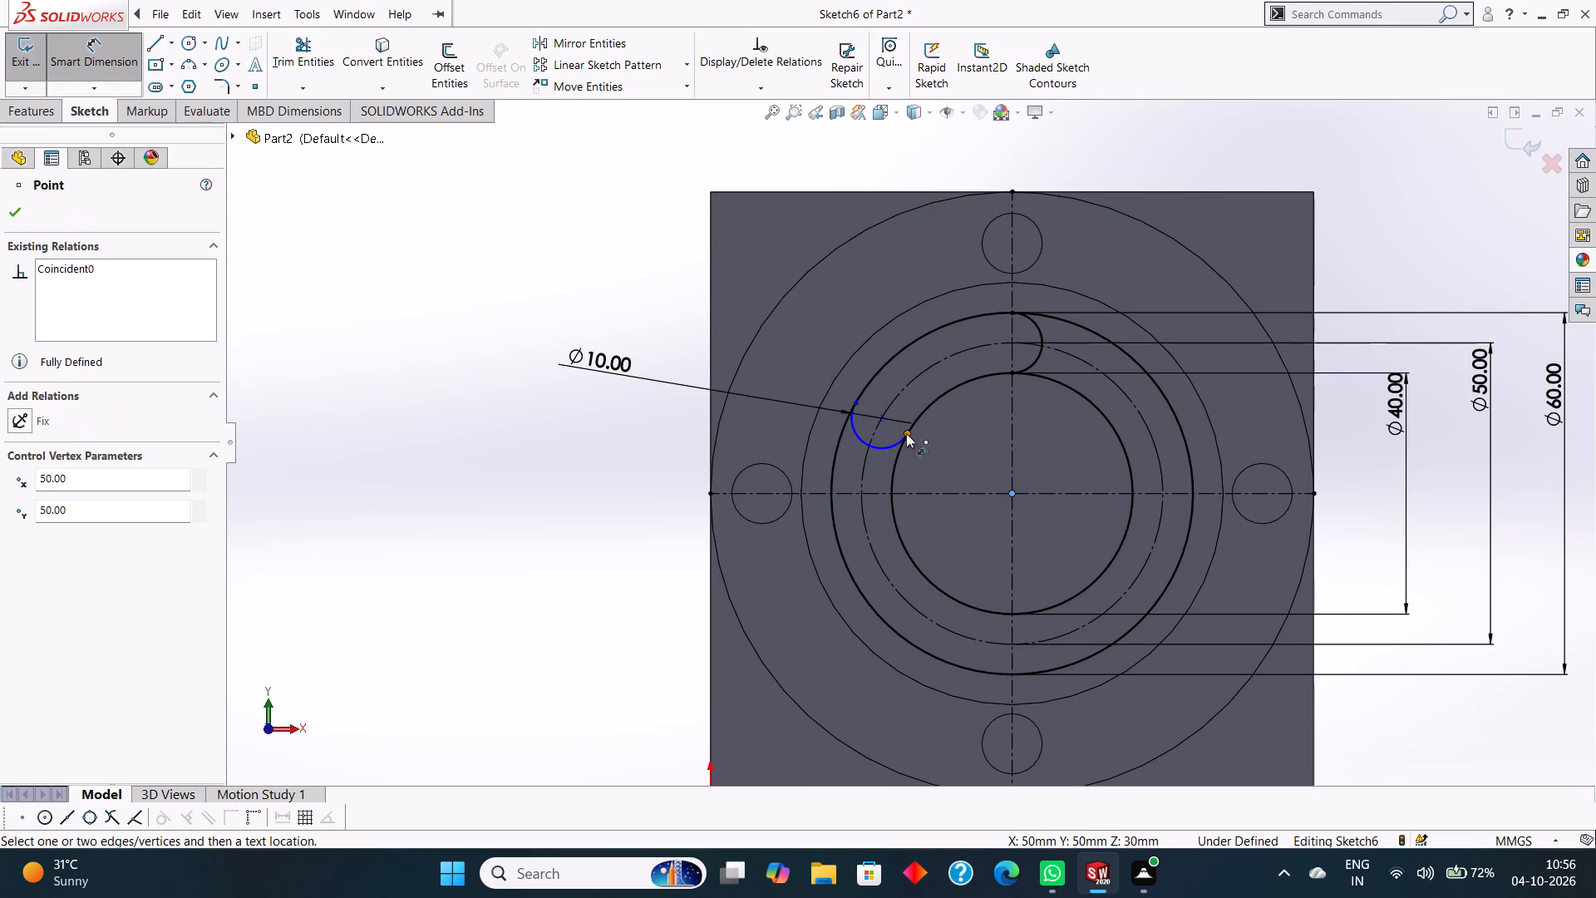
click(904, 435)
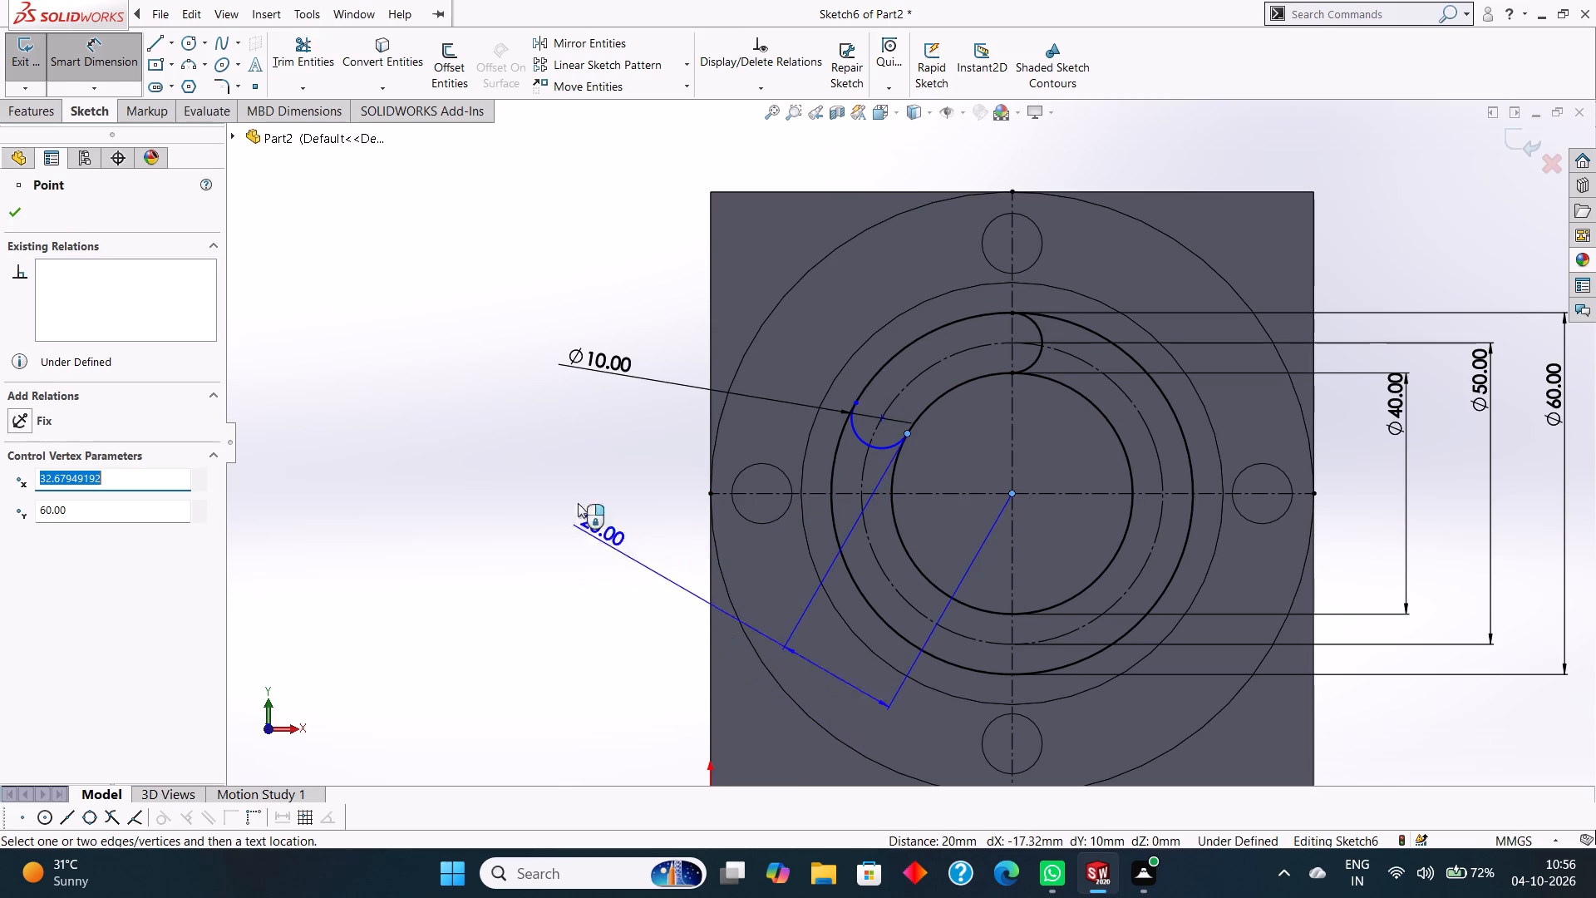
click(557, 446)
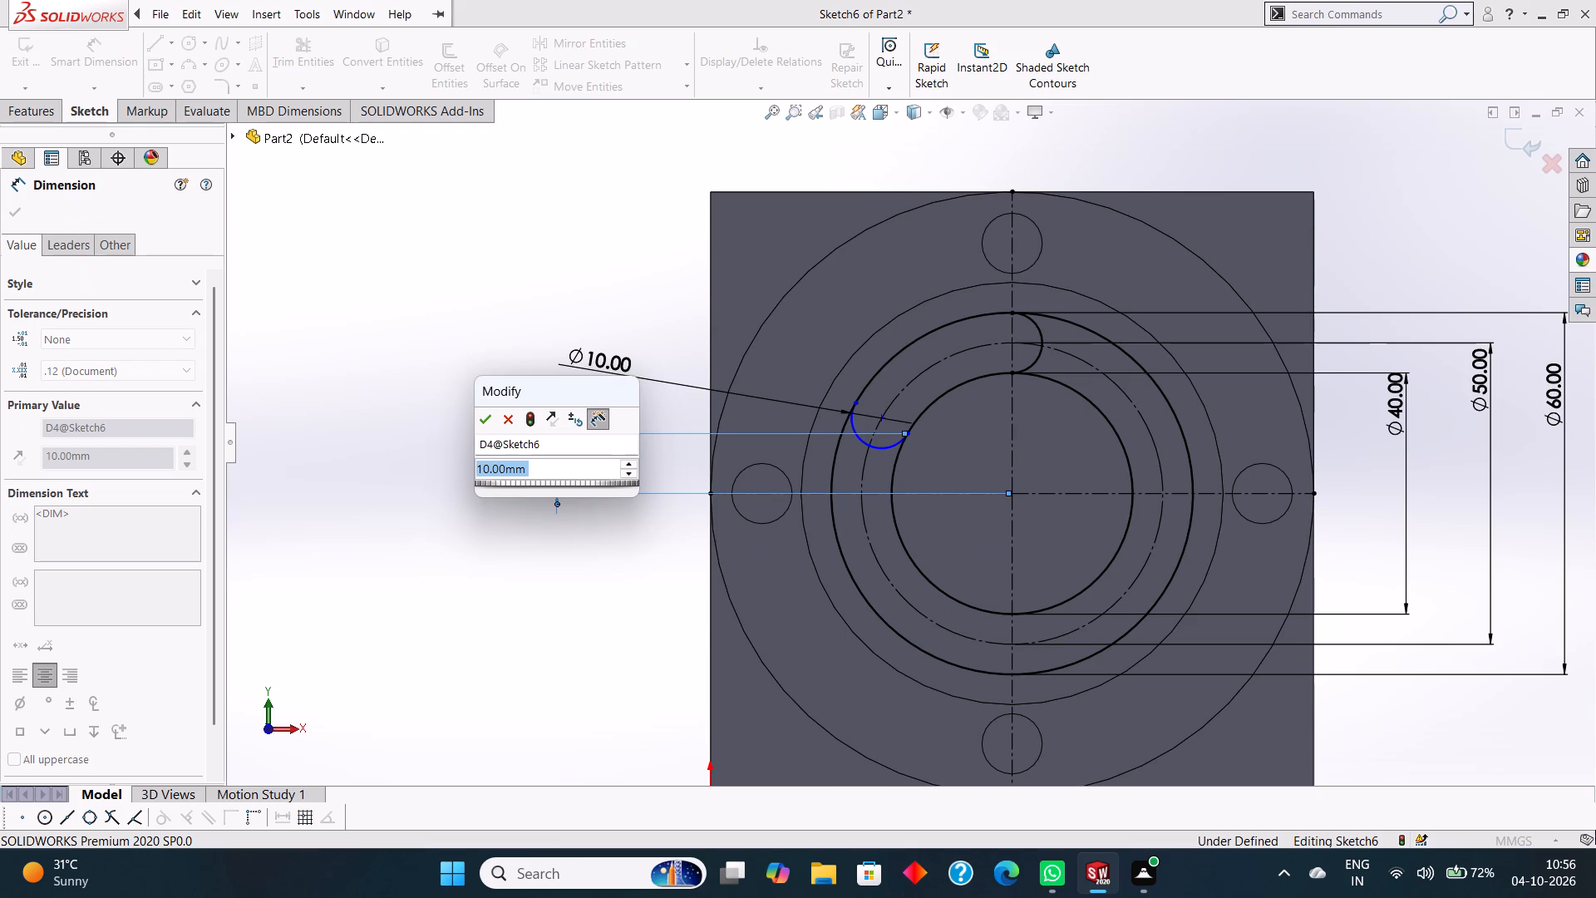
click(488, 418)
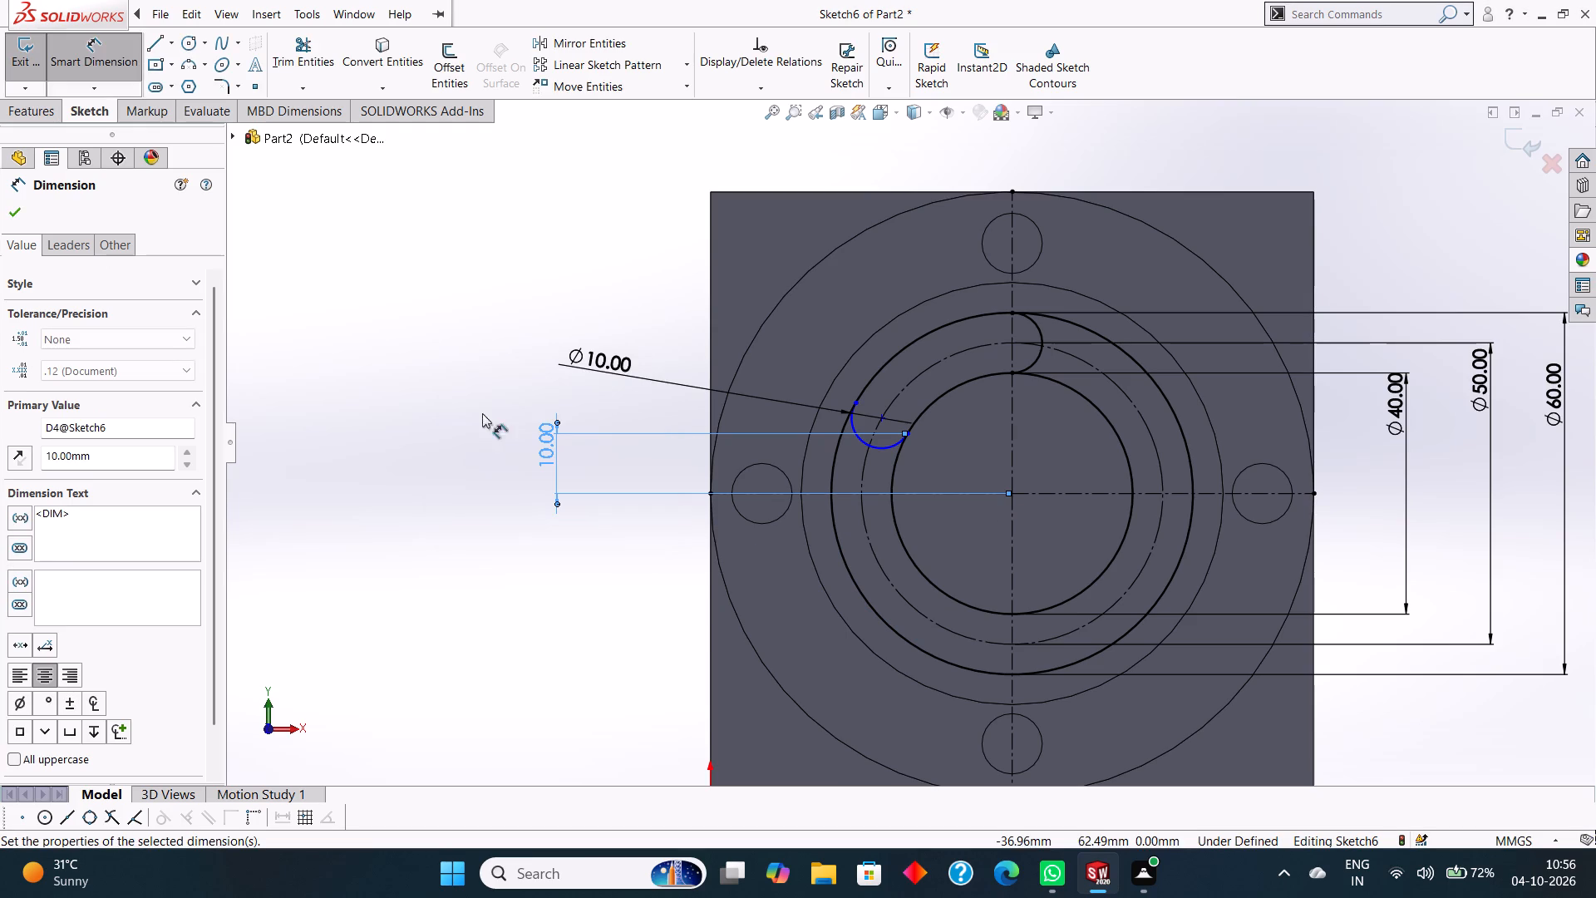
Dimension the vertical distance from the sketch centre to the outer endpoint of the lower slot end arc as 15 mm.
click(1015, 495)
click(855, 402)
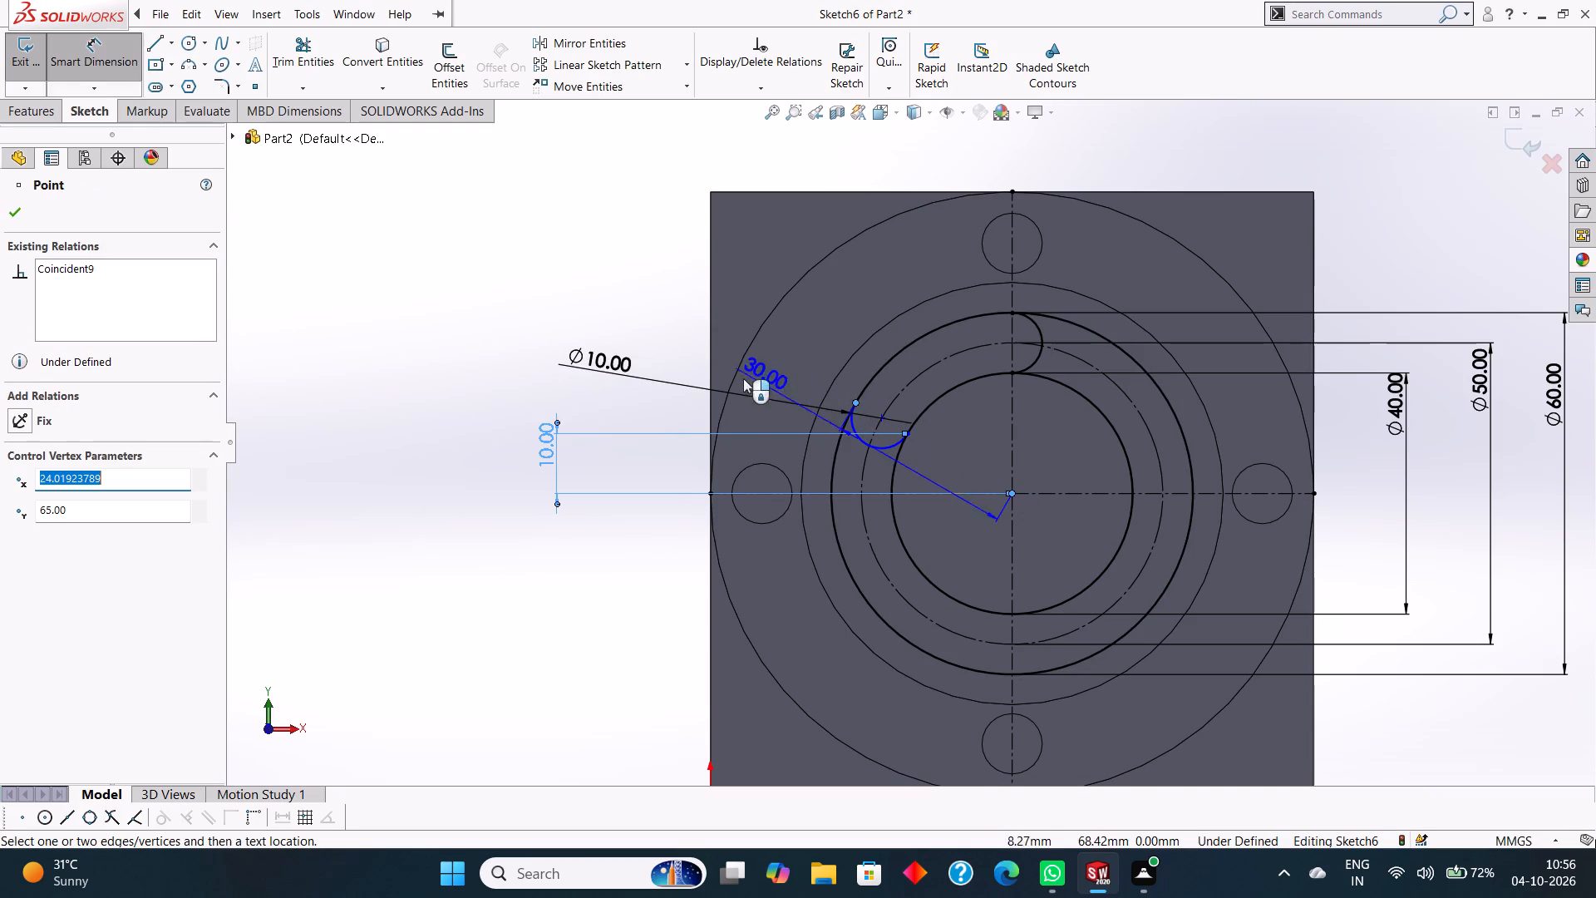
click(492, 430)
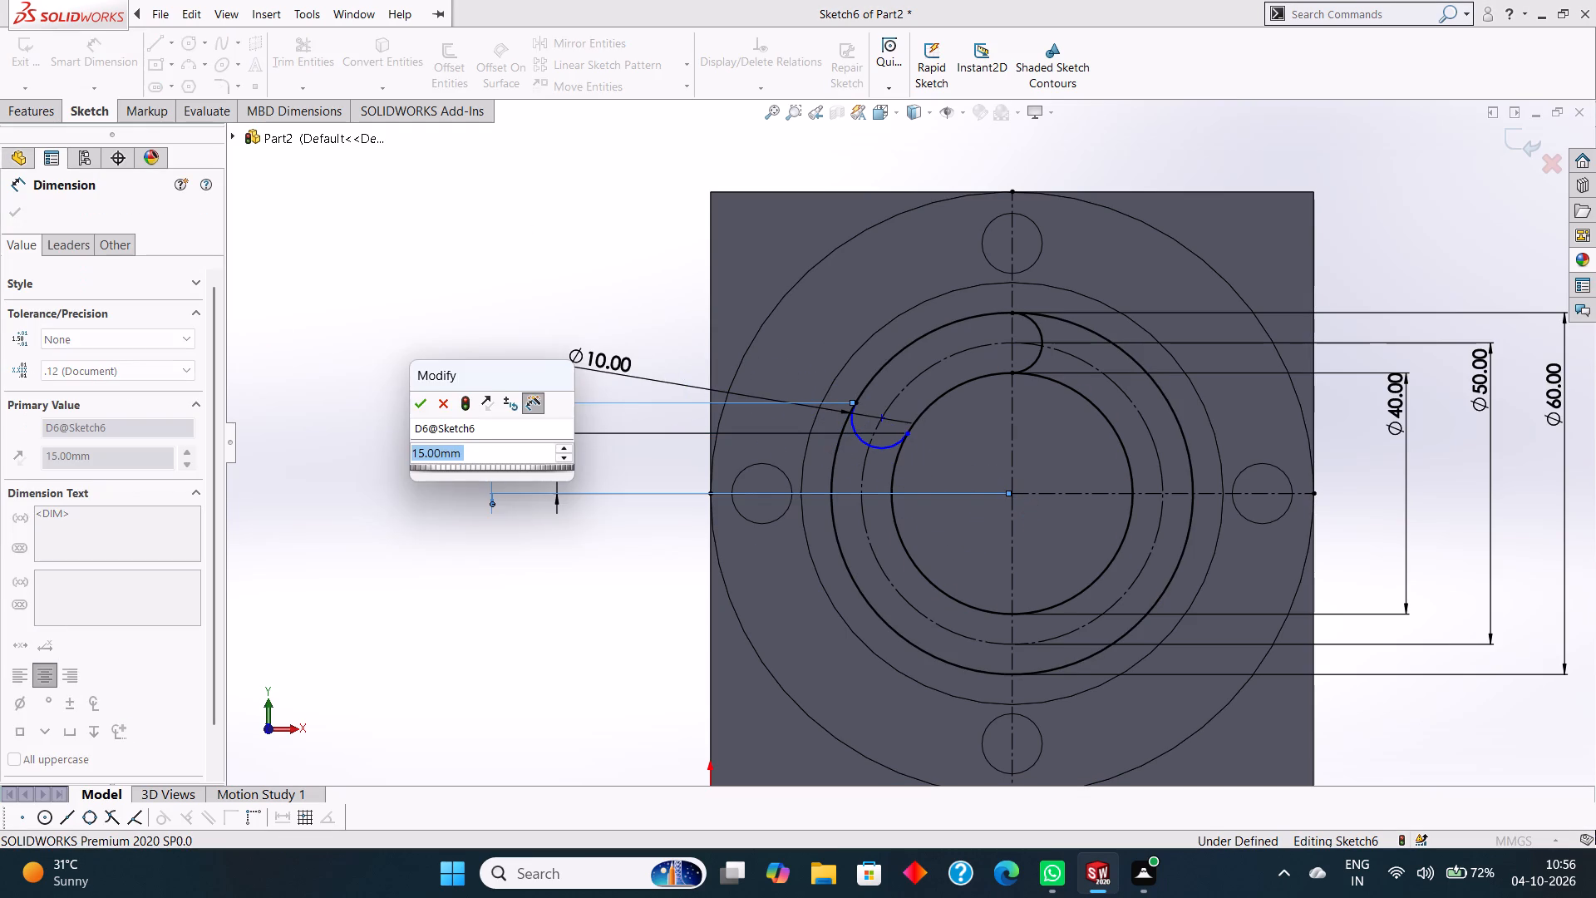
click(424, 401)
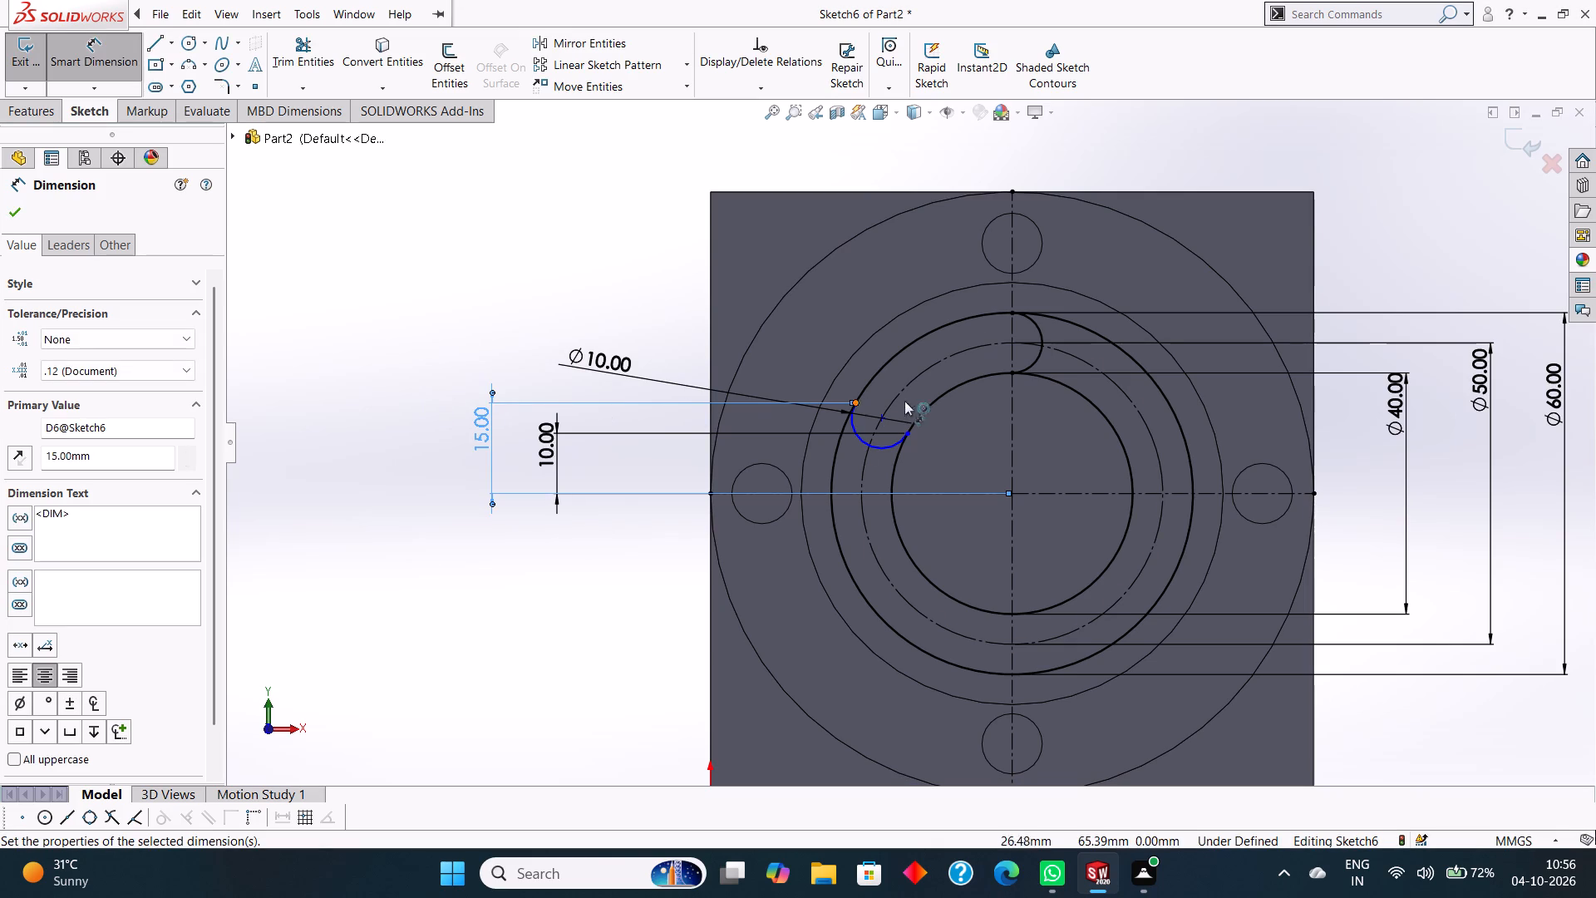
click(22, 209)
Trim away the 40 mm and 60 mm circles outside the two end arcs, leaving a closed curved slot profile.
click(303, 51)
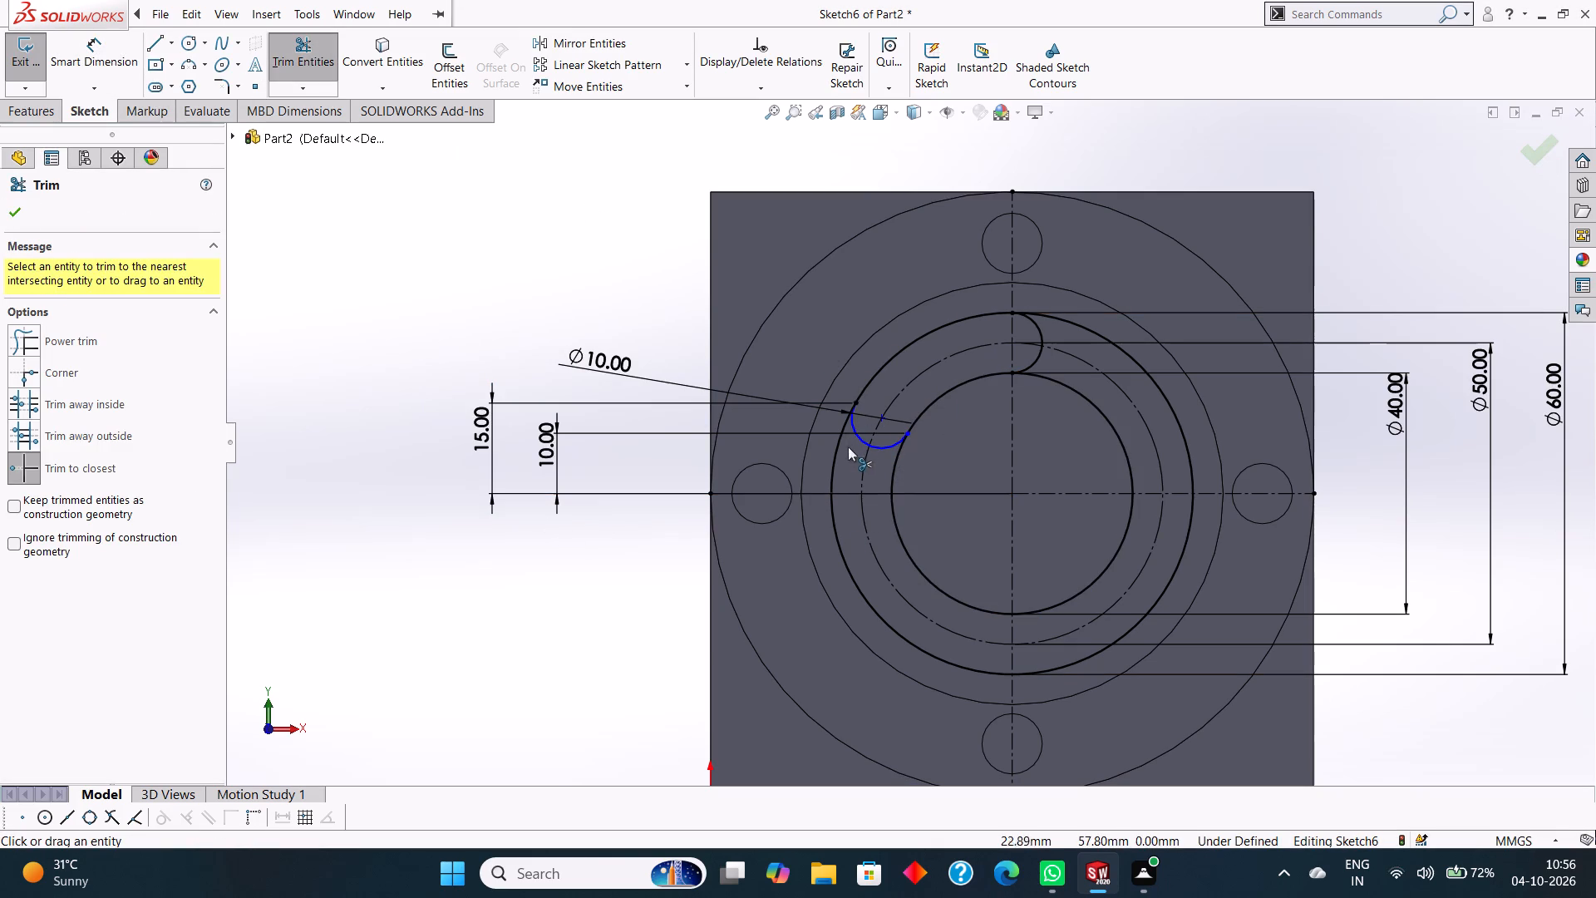
click(837, 447)
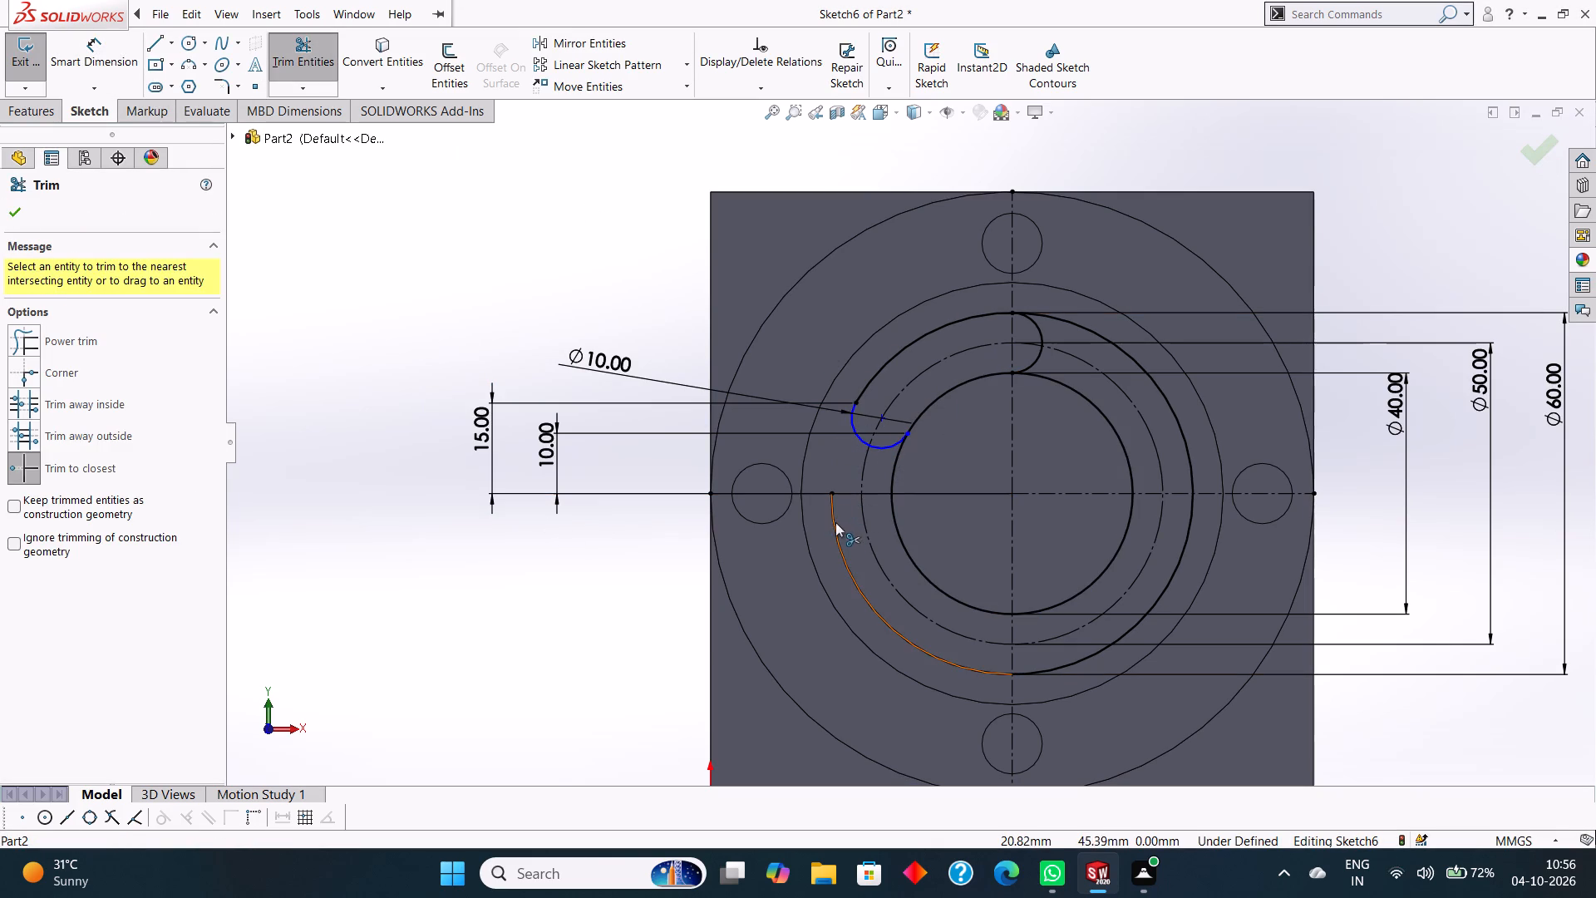
click(837, 539)
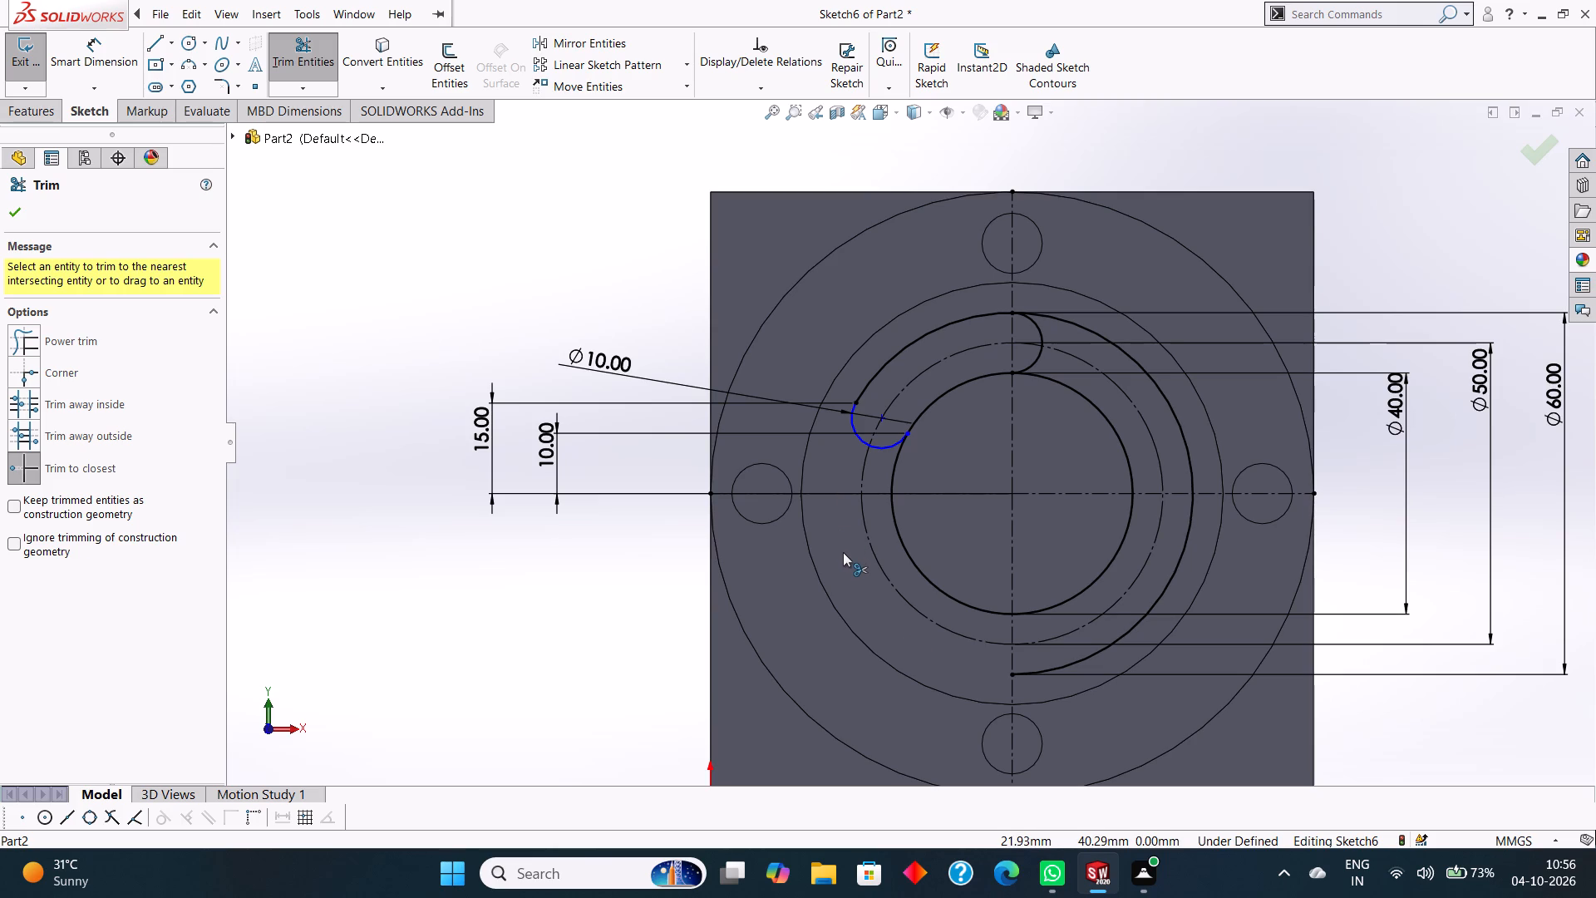
click(895, 461)
click(898, 533)
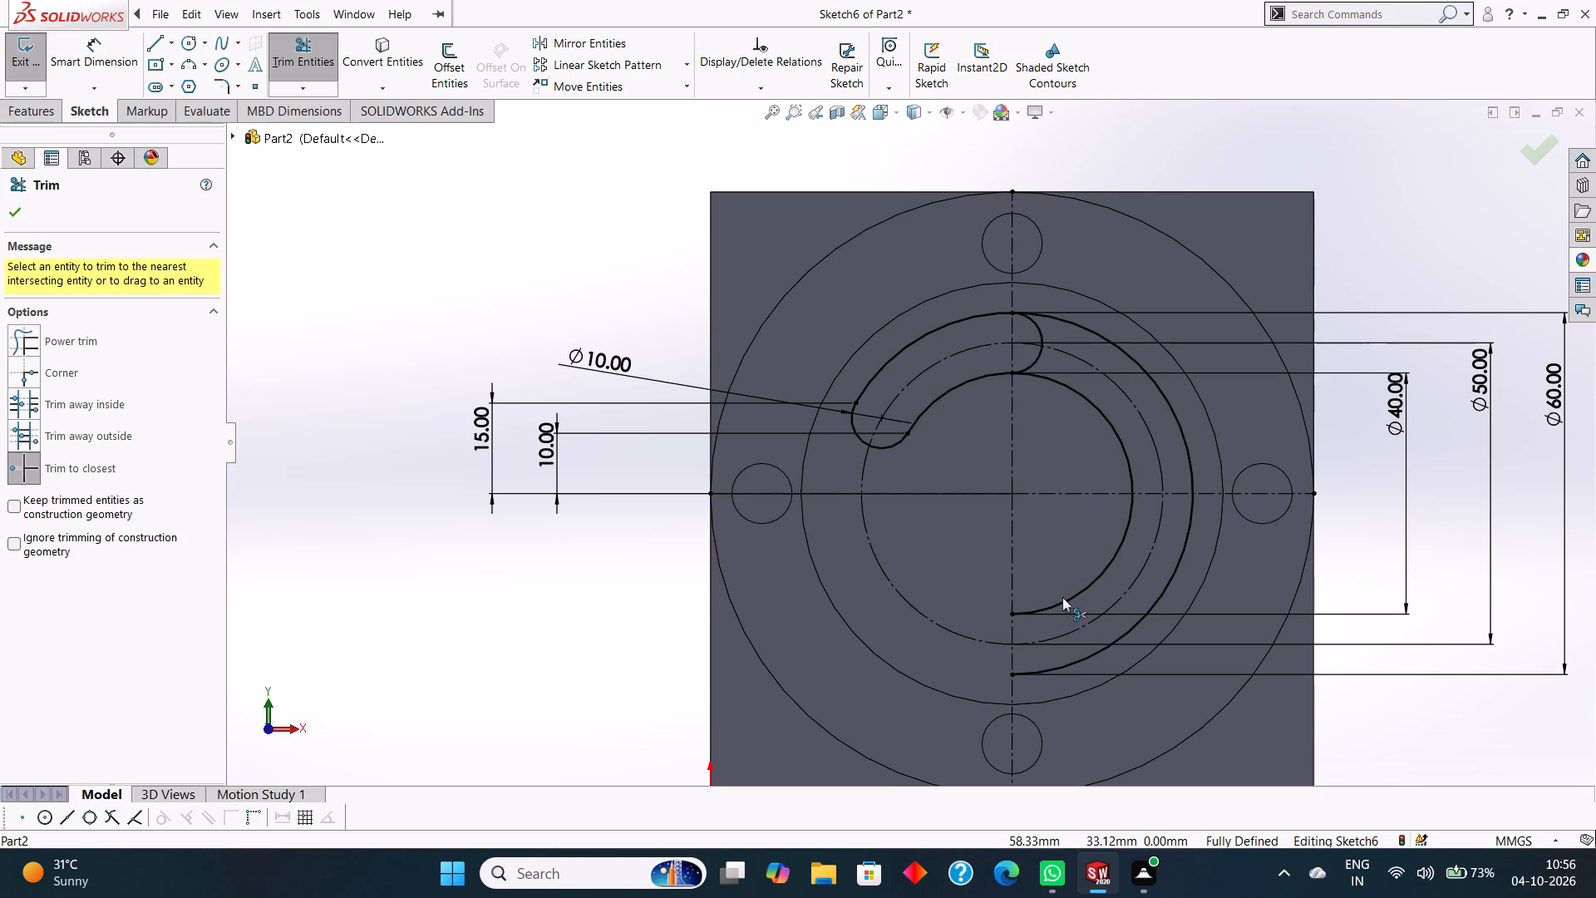
click(1062, 597)
click(1075, 593)
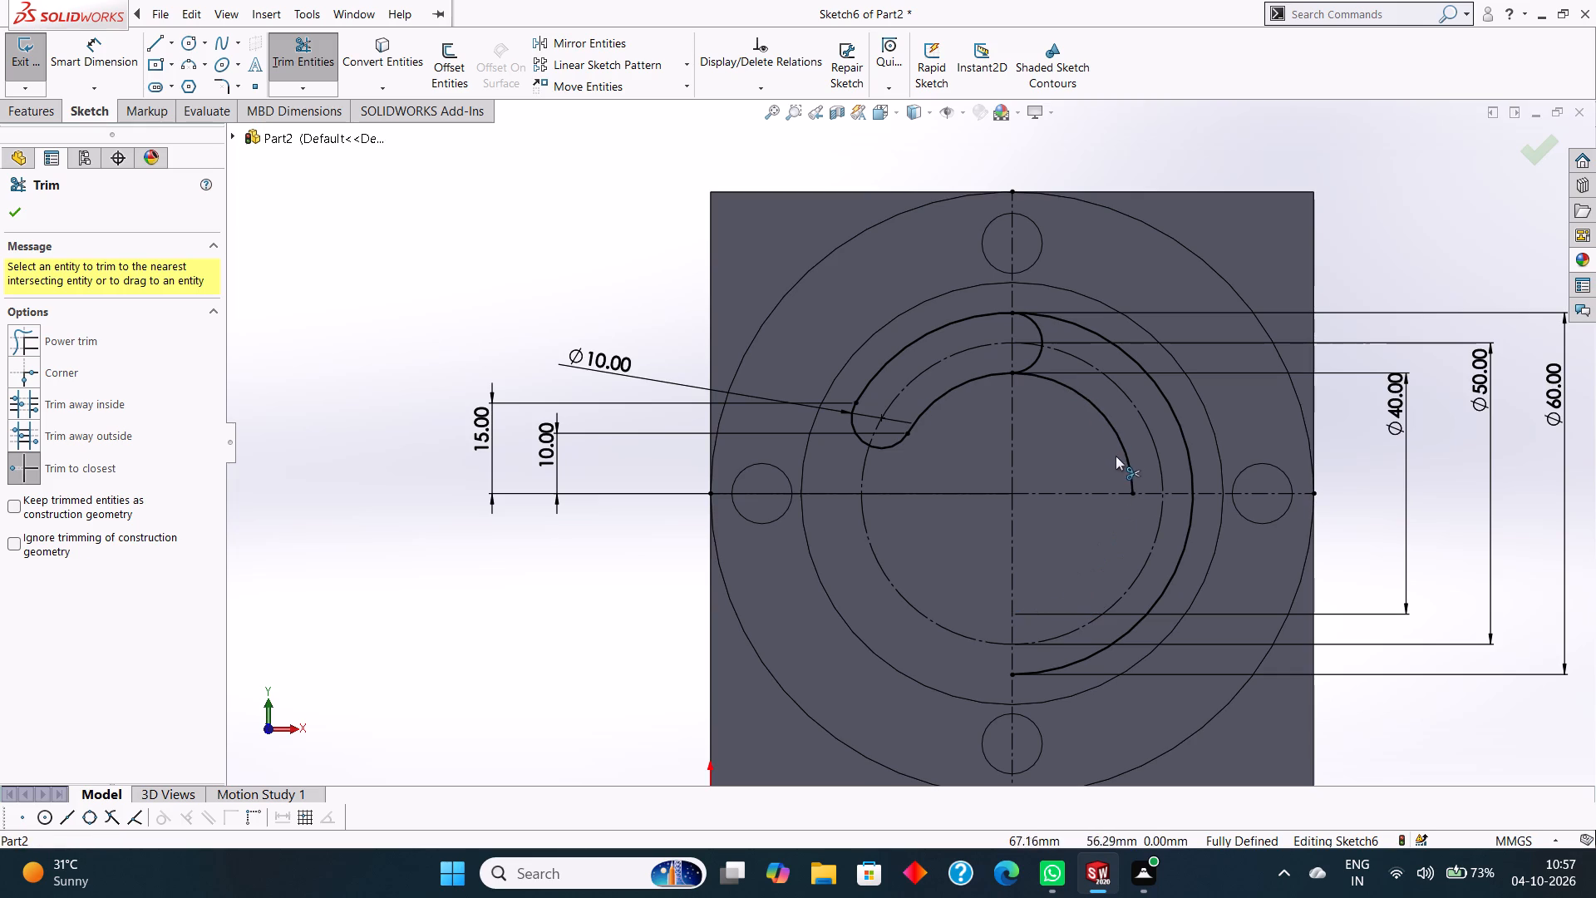
click(1120, 449)
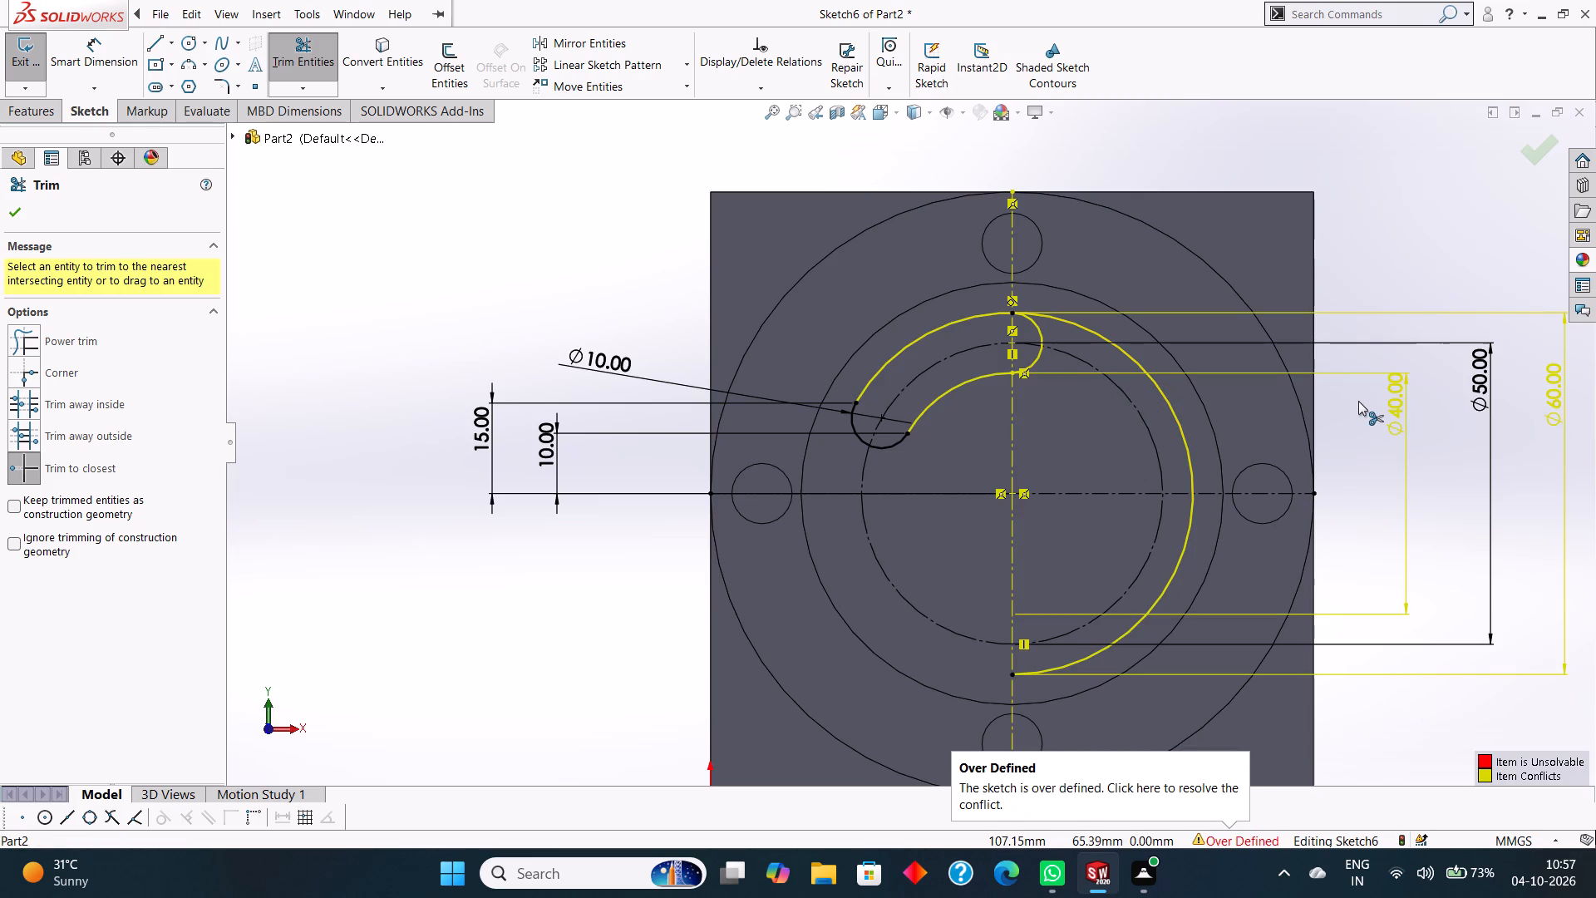
click(1072, 323)
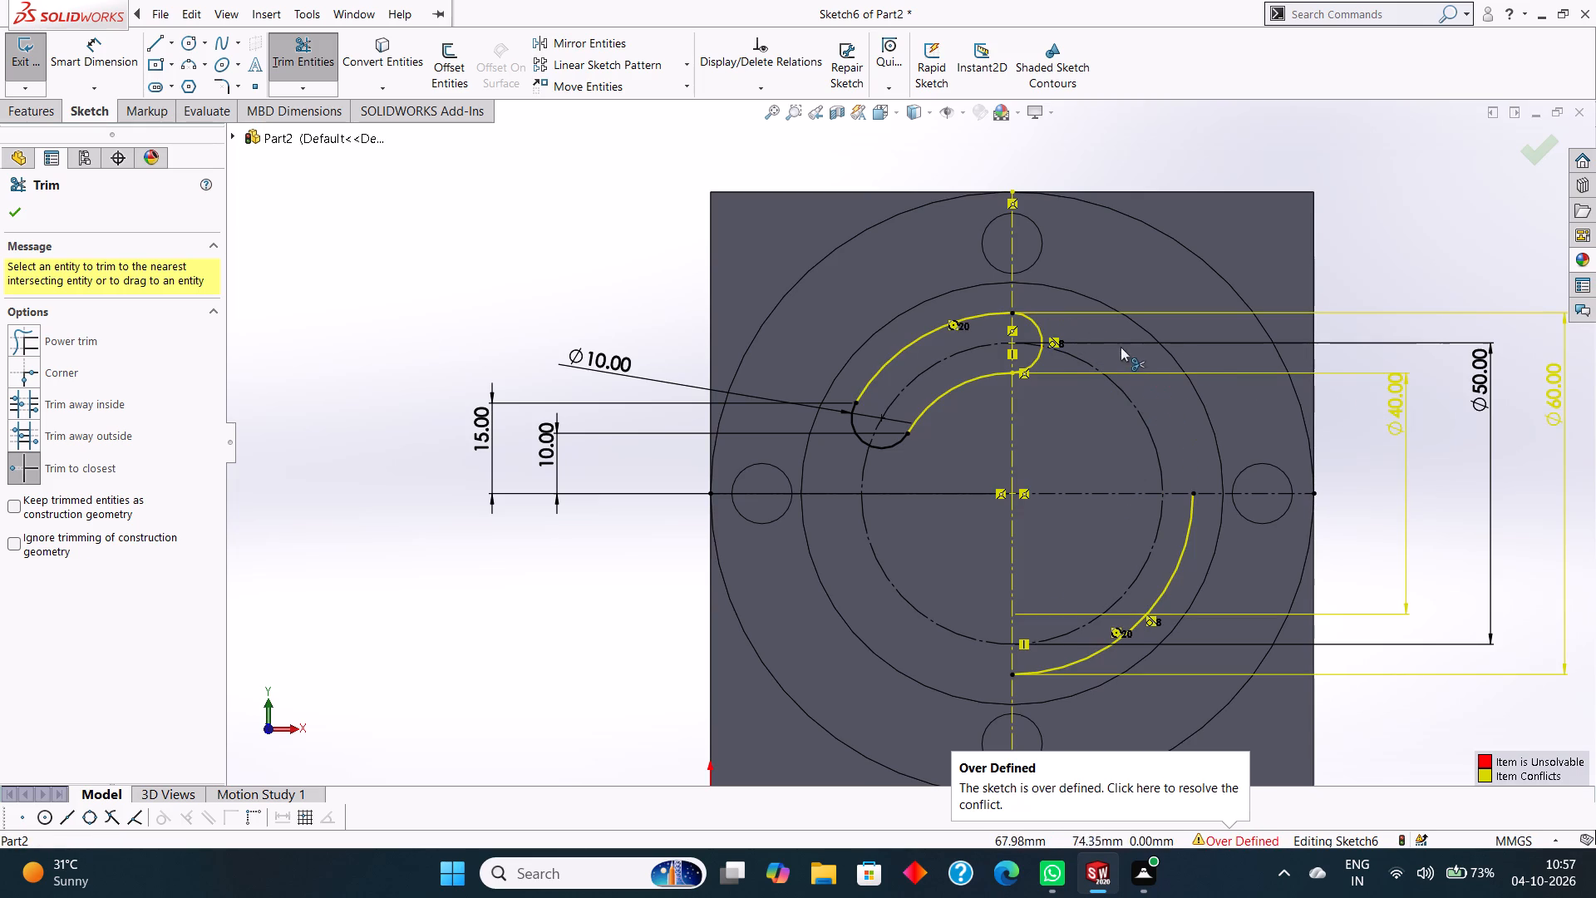
click(1188, 513)
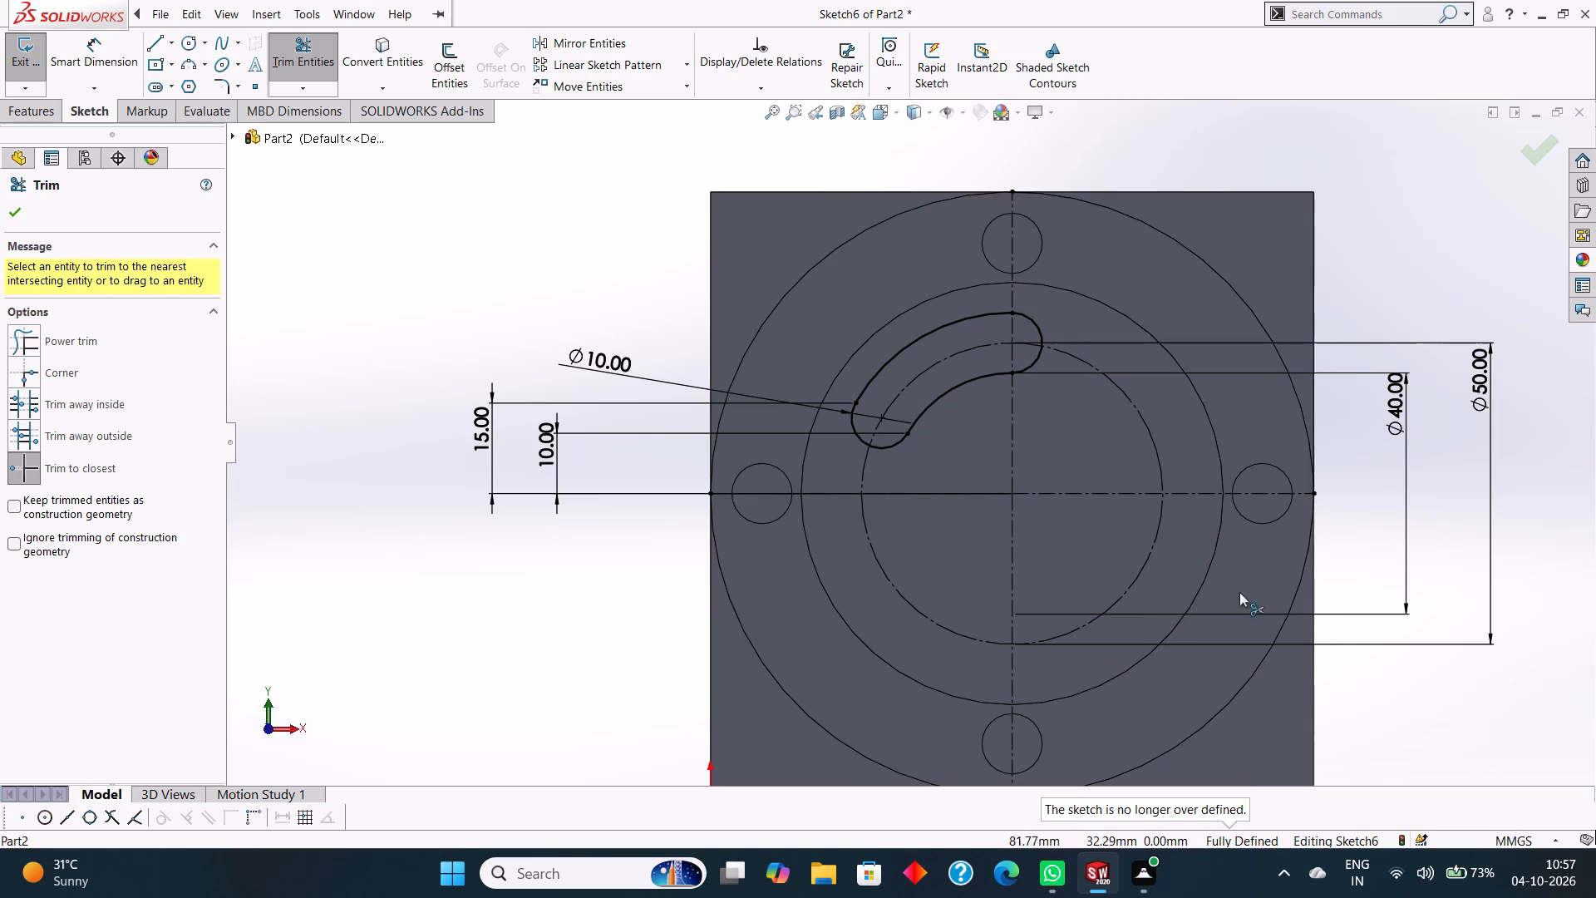
click(16, 216)
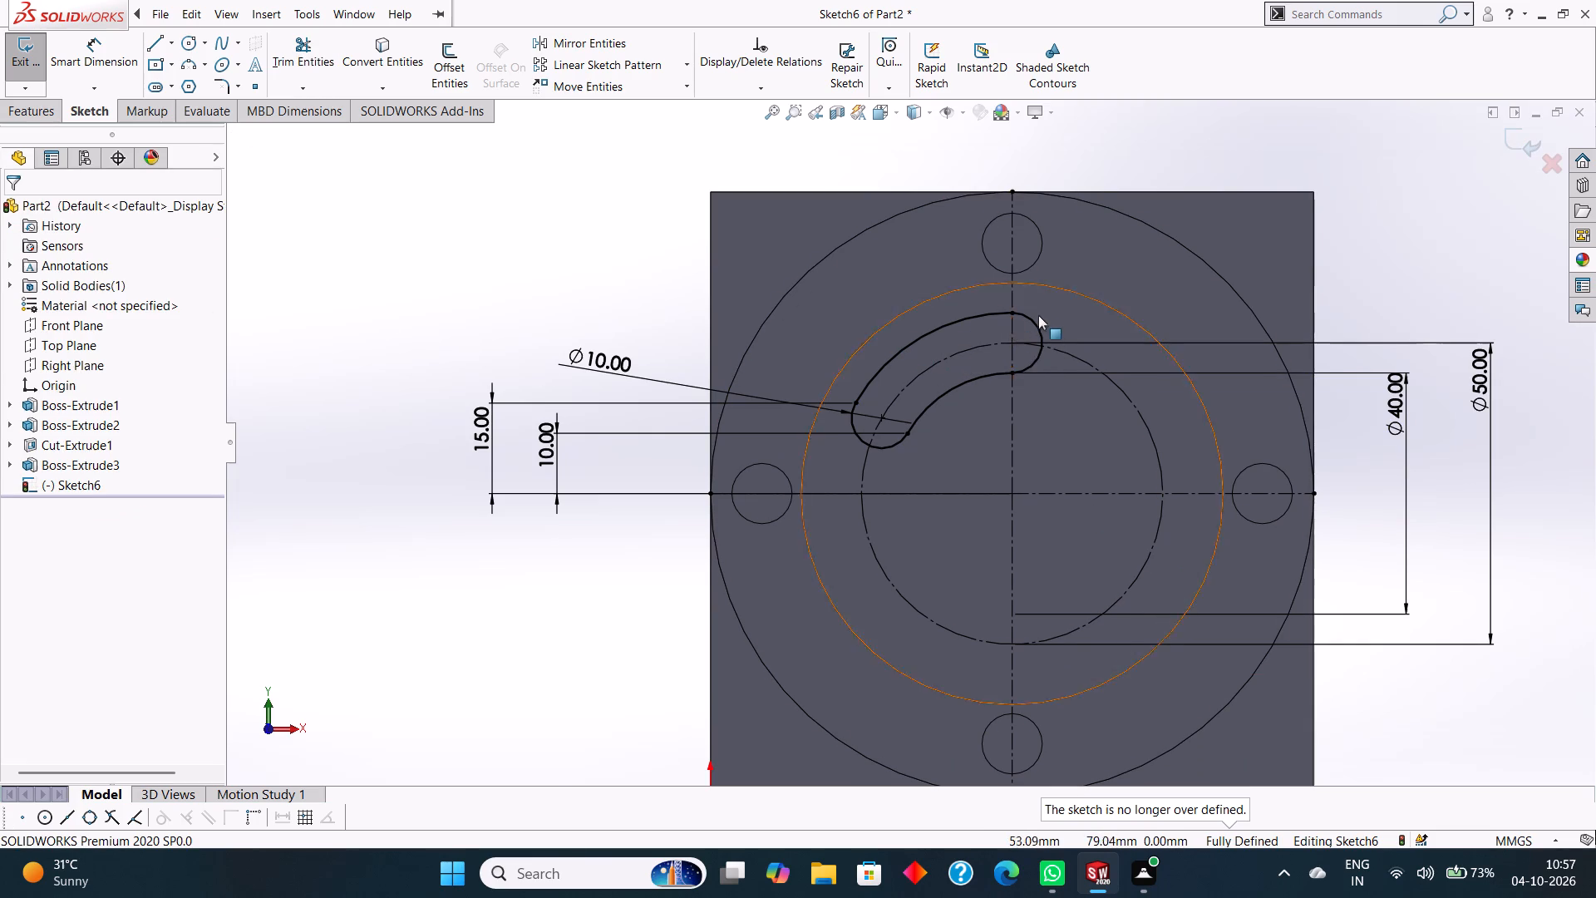
Cut-extrude the curved slot profile into the upper circular boss with a blind depth of 5 mm.
middle_drag(615, 596, 606, 370)
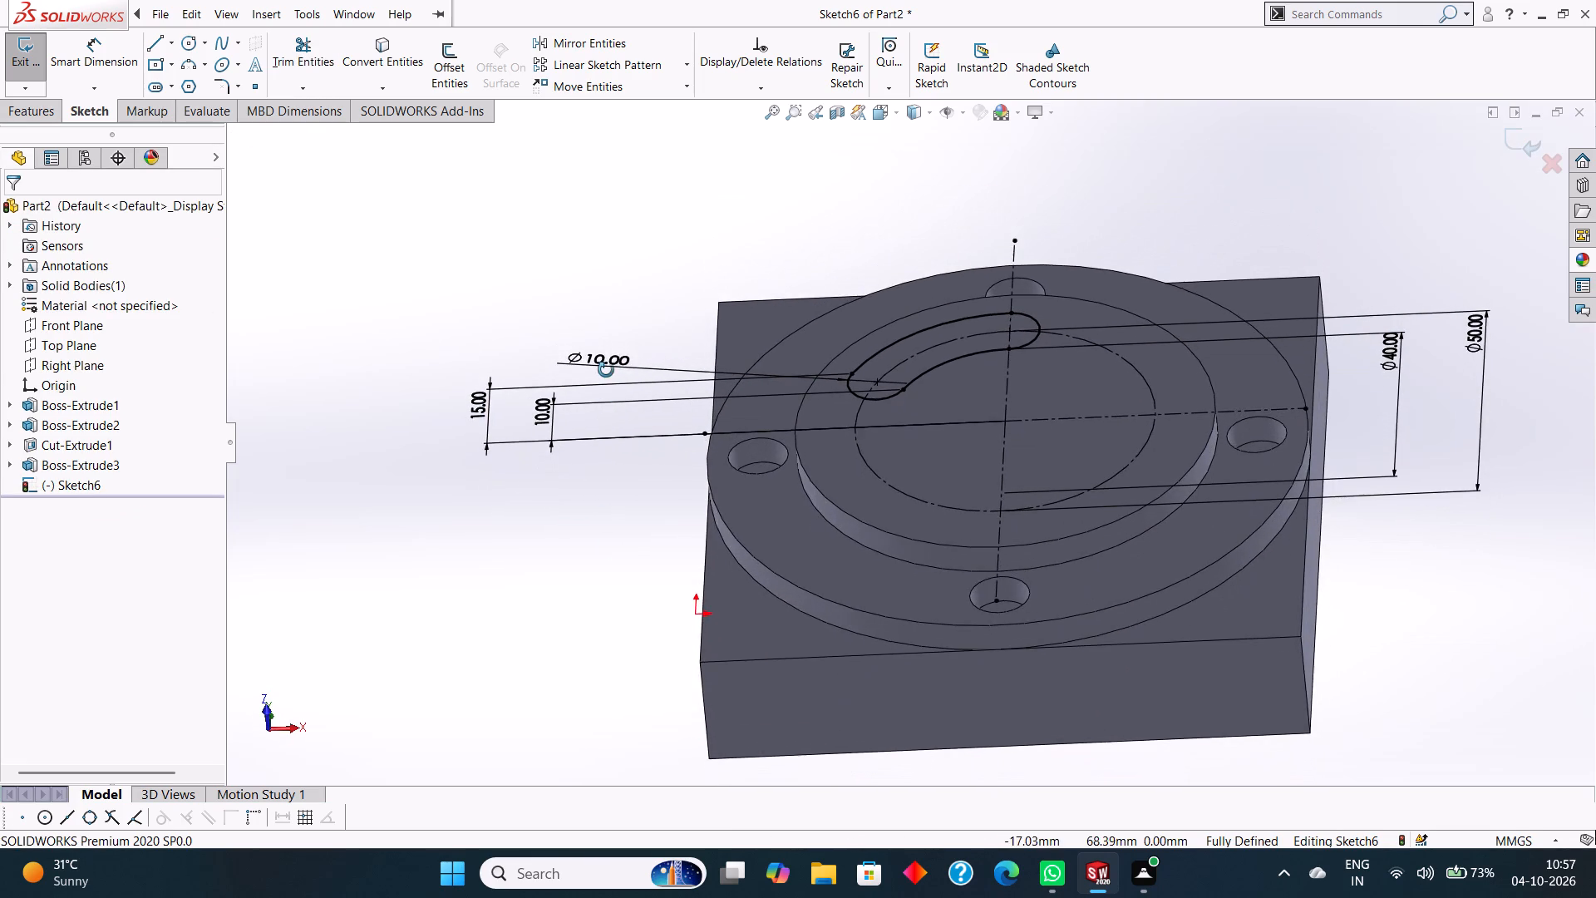
middle_drag(606, 370, 618, 403)
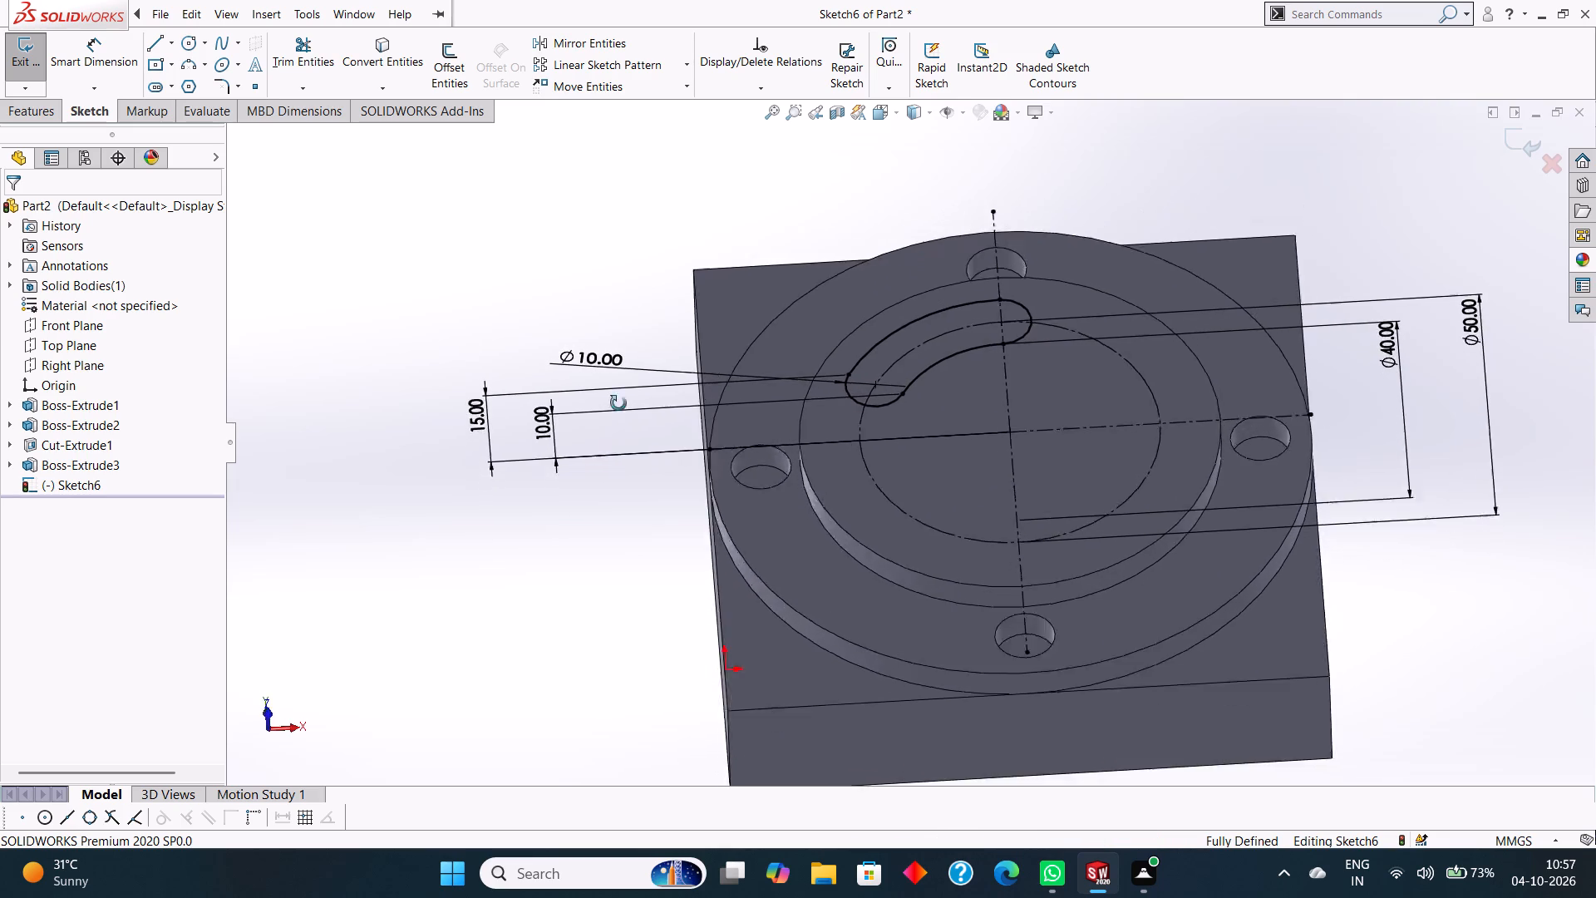
middle_drag(618, 403, 627, 353)
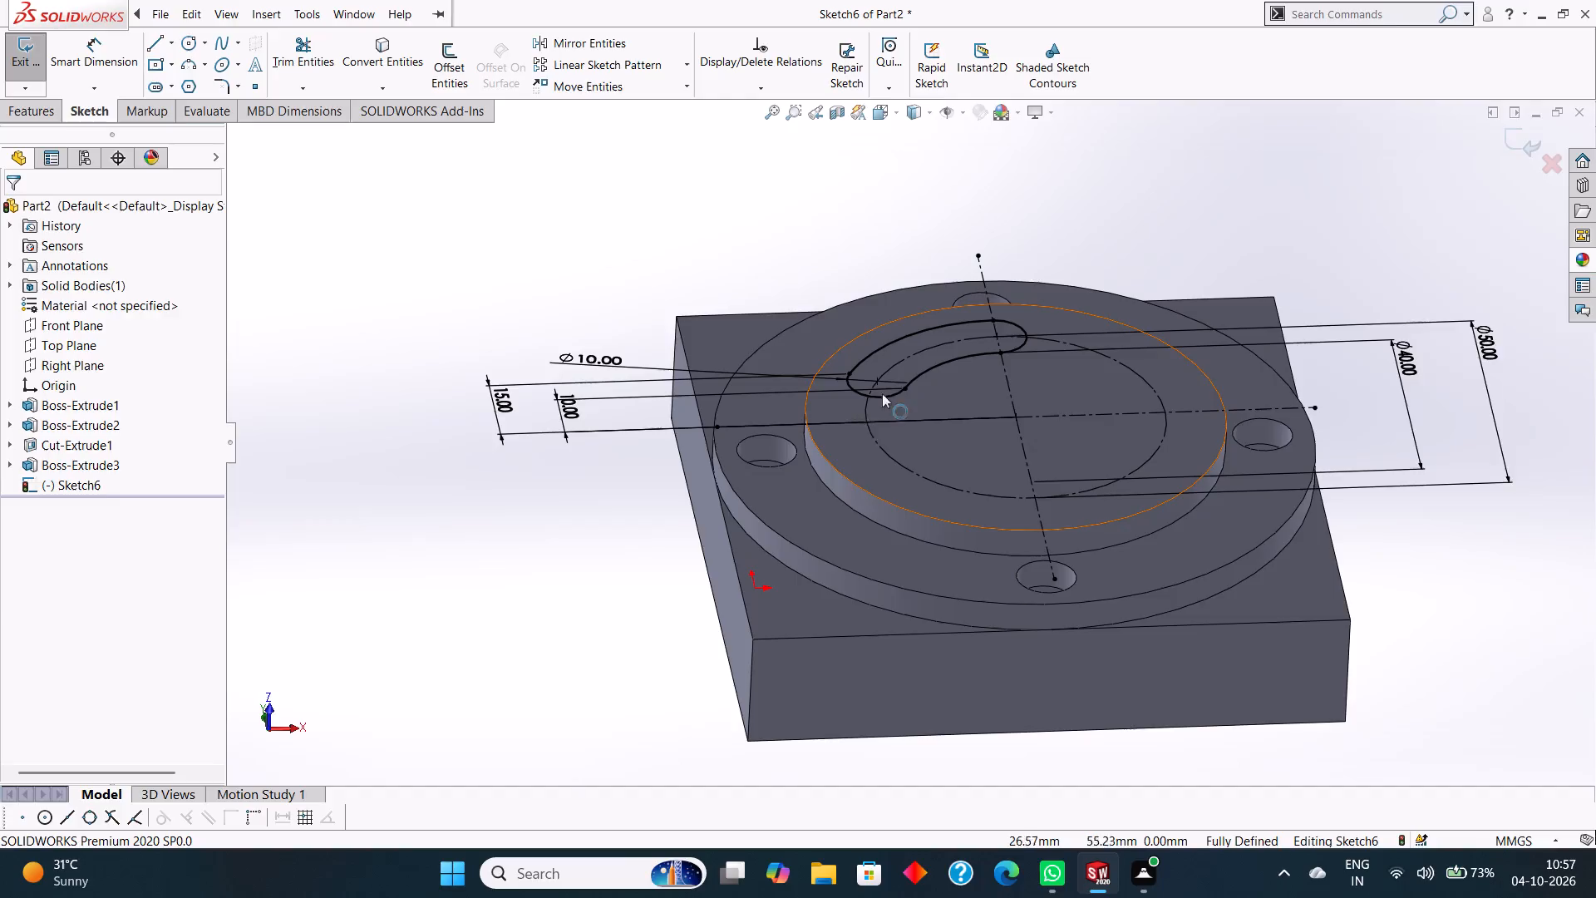
middle_drag(601, 553, 592, 644)
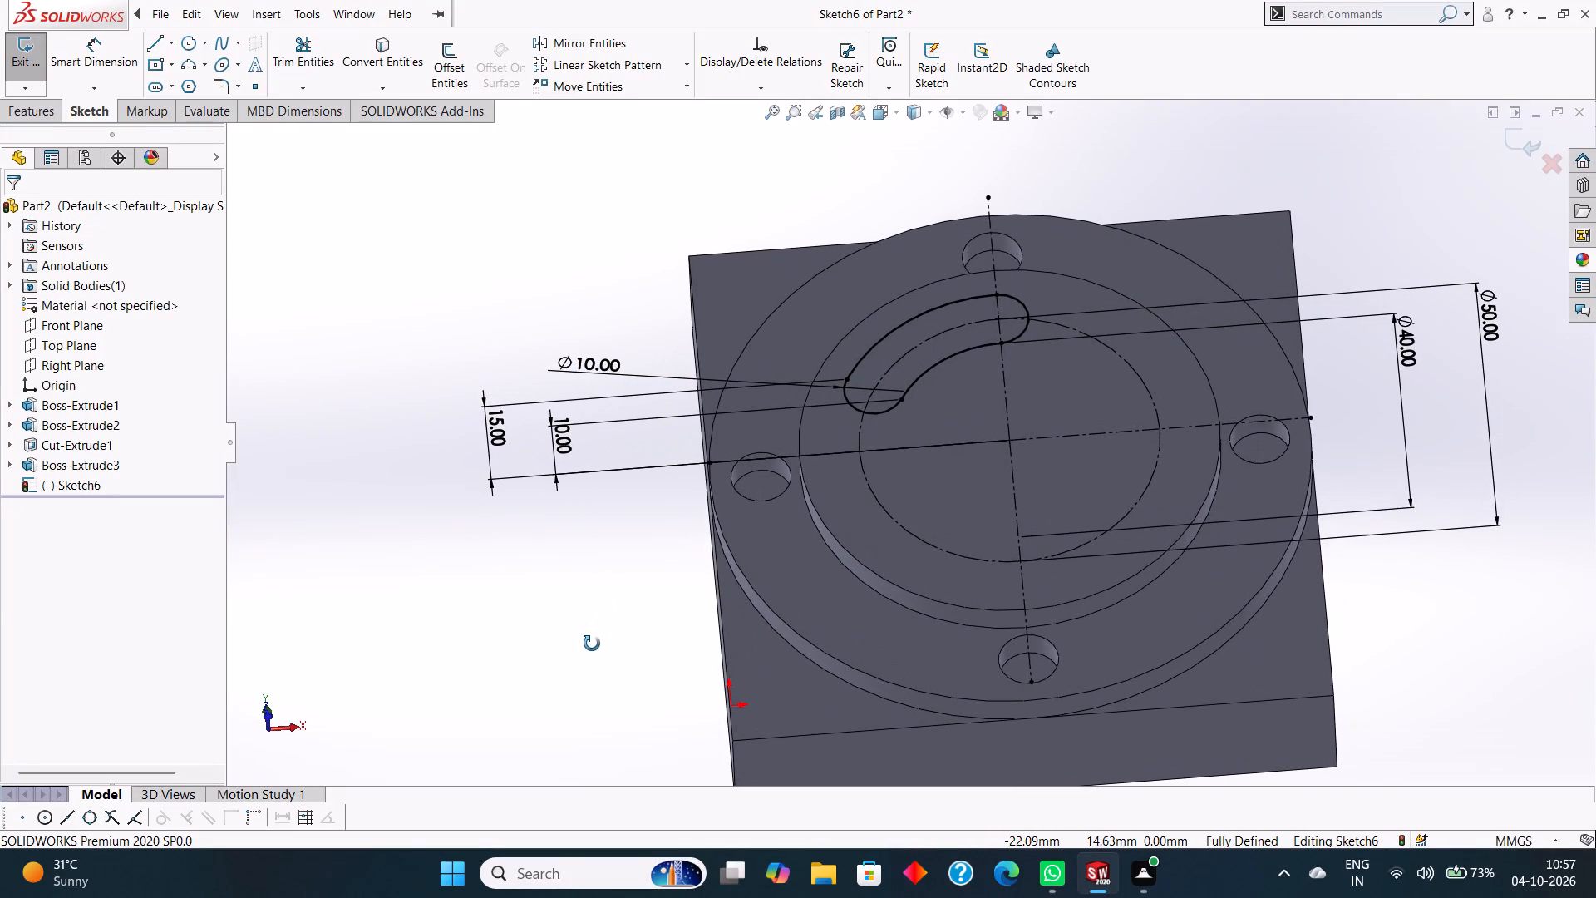
middle_drag(592, 644, 590, 632)
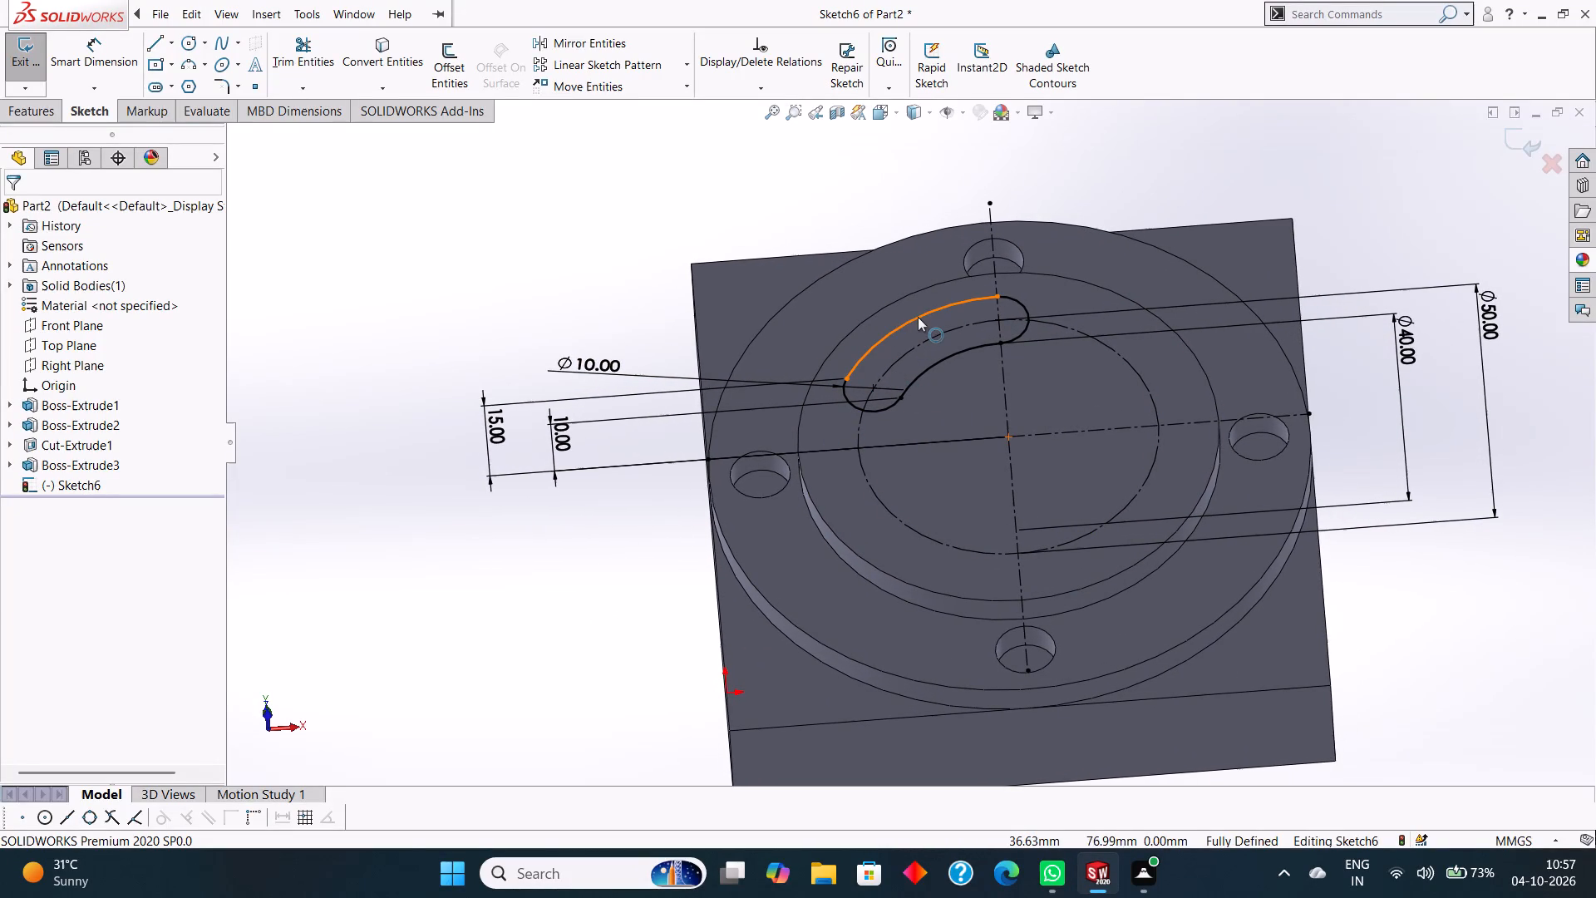
click(40, 117)
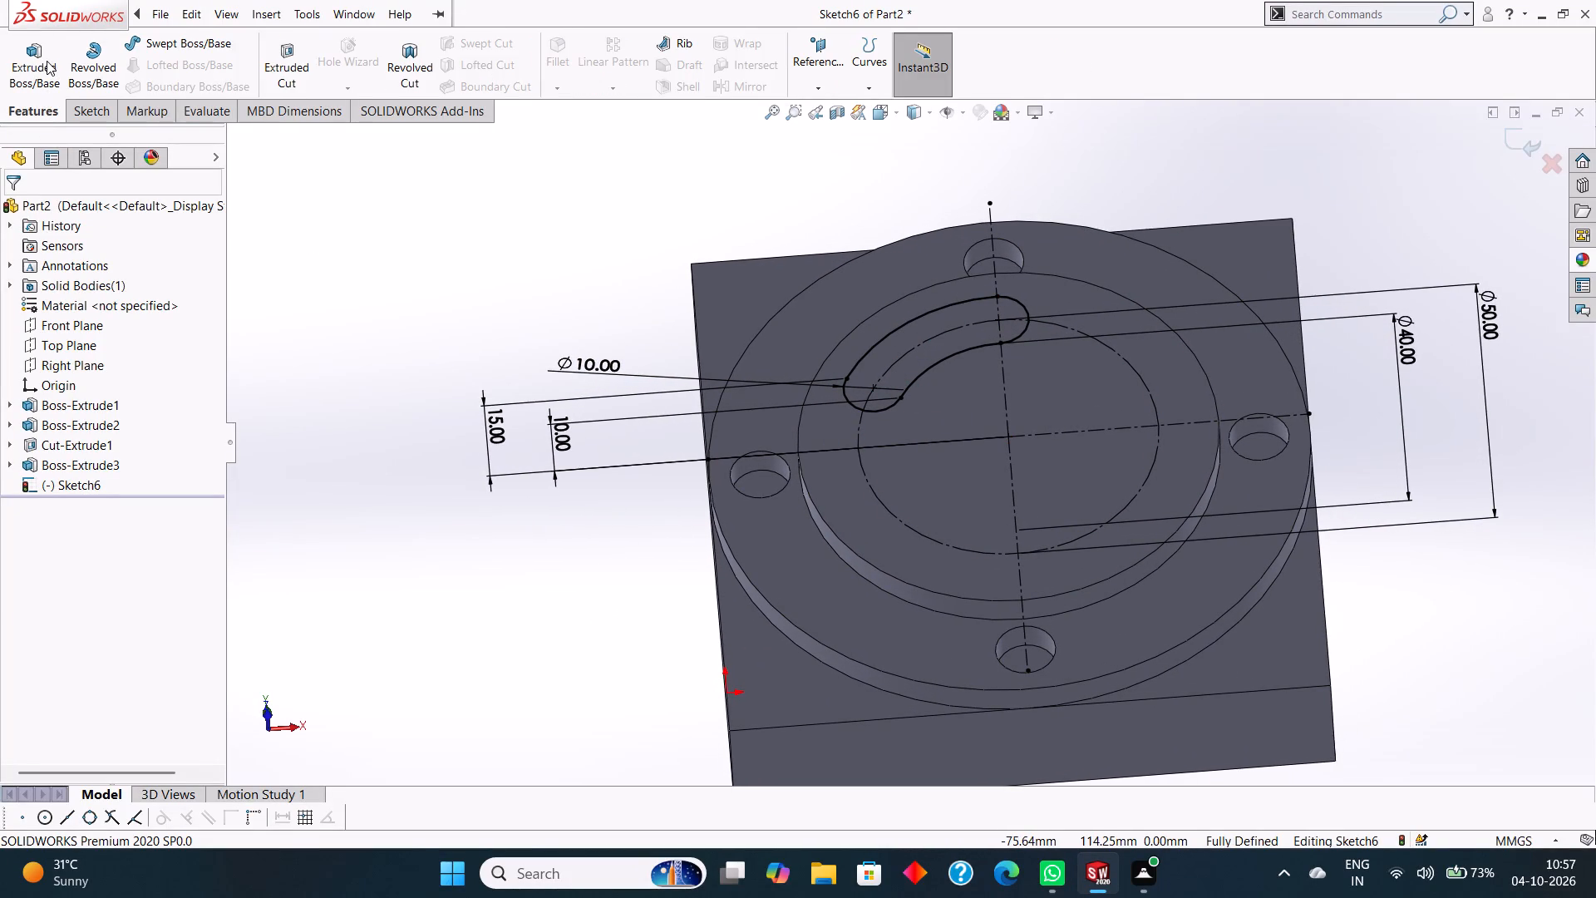
click(47, 61)
click(47, 215)
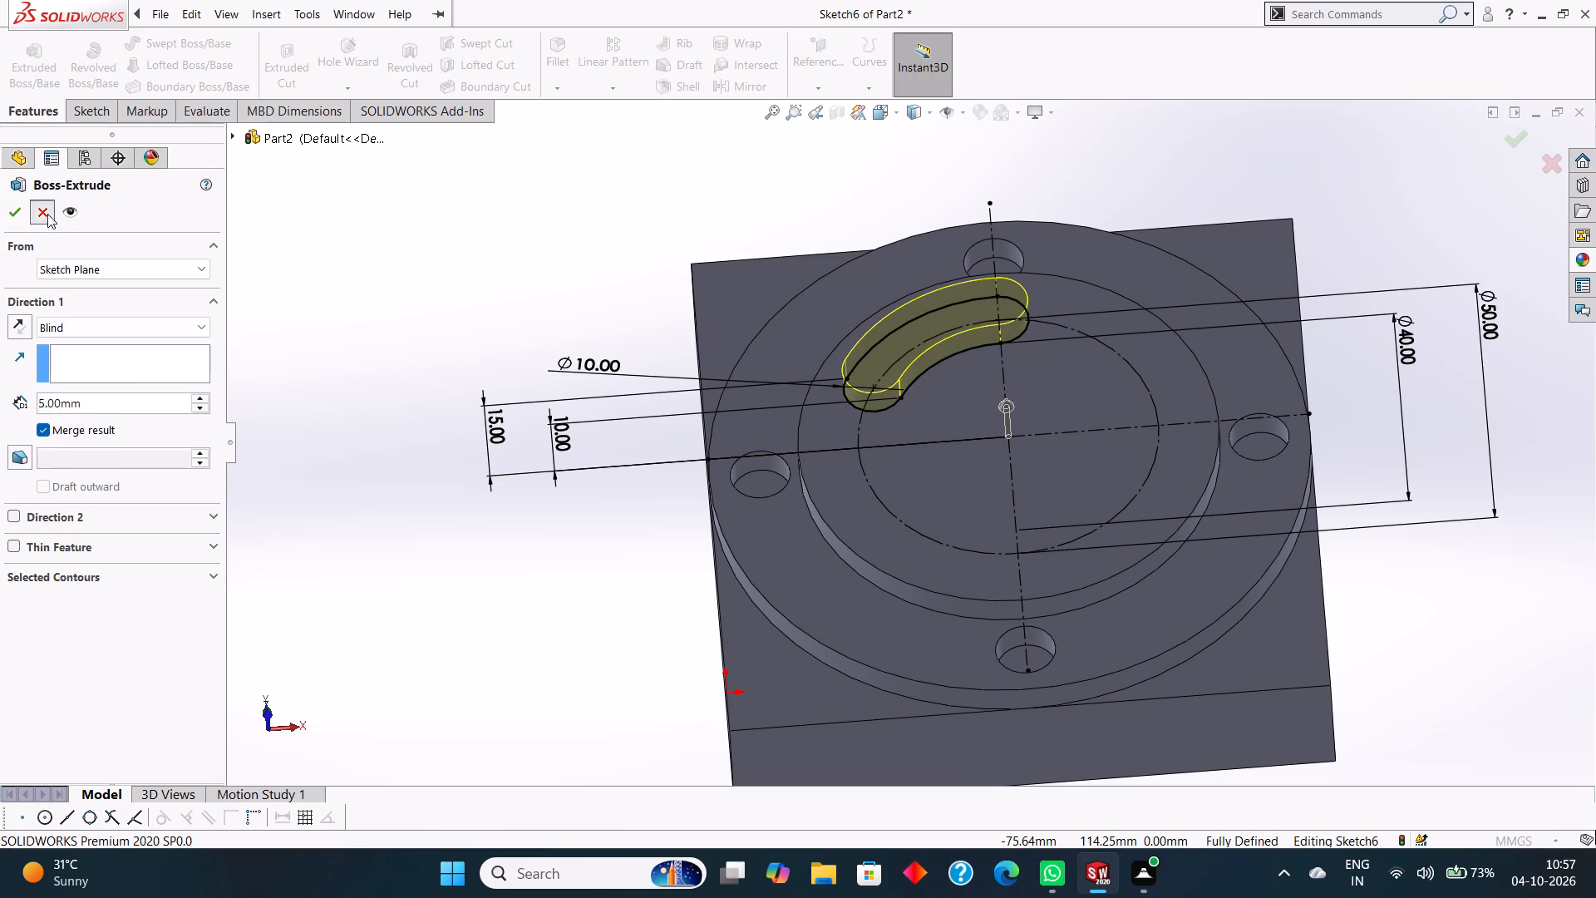
click(280, 77)
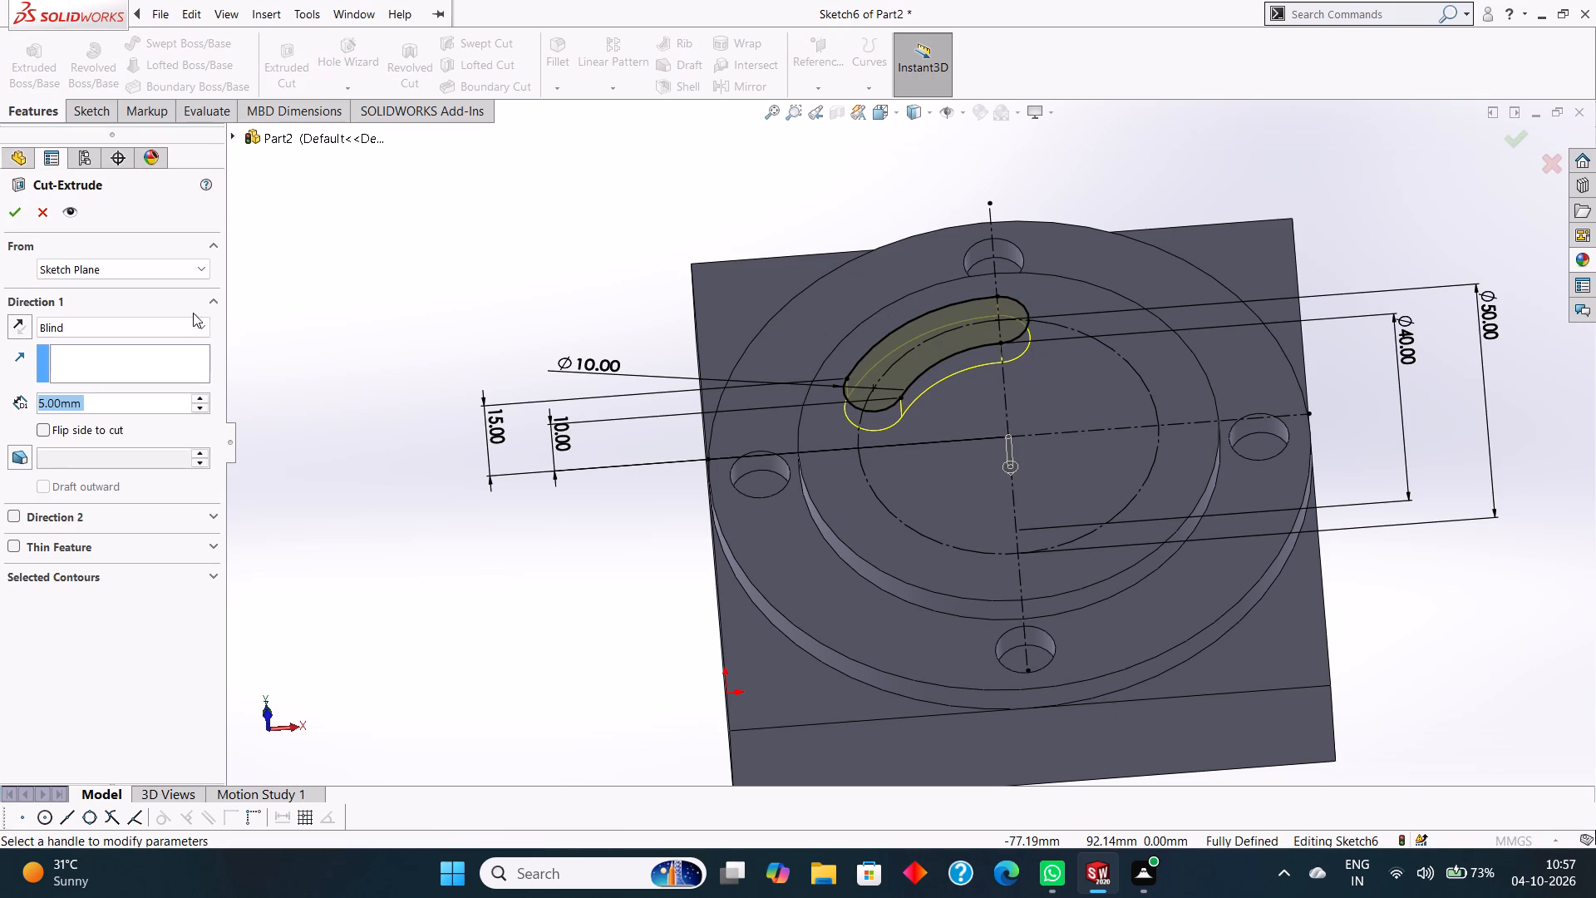
click(11, 207)
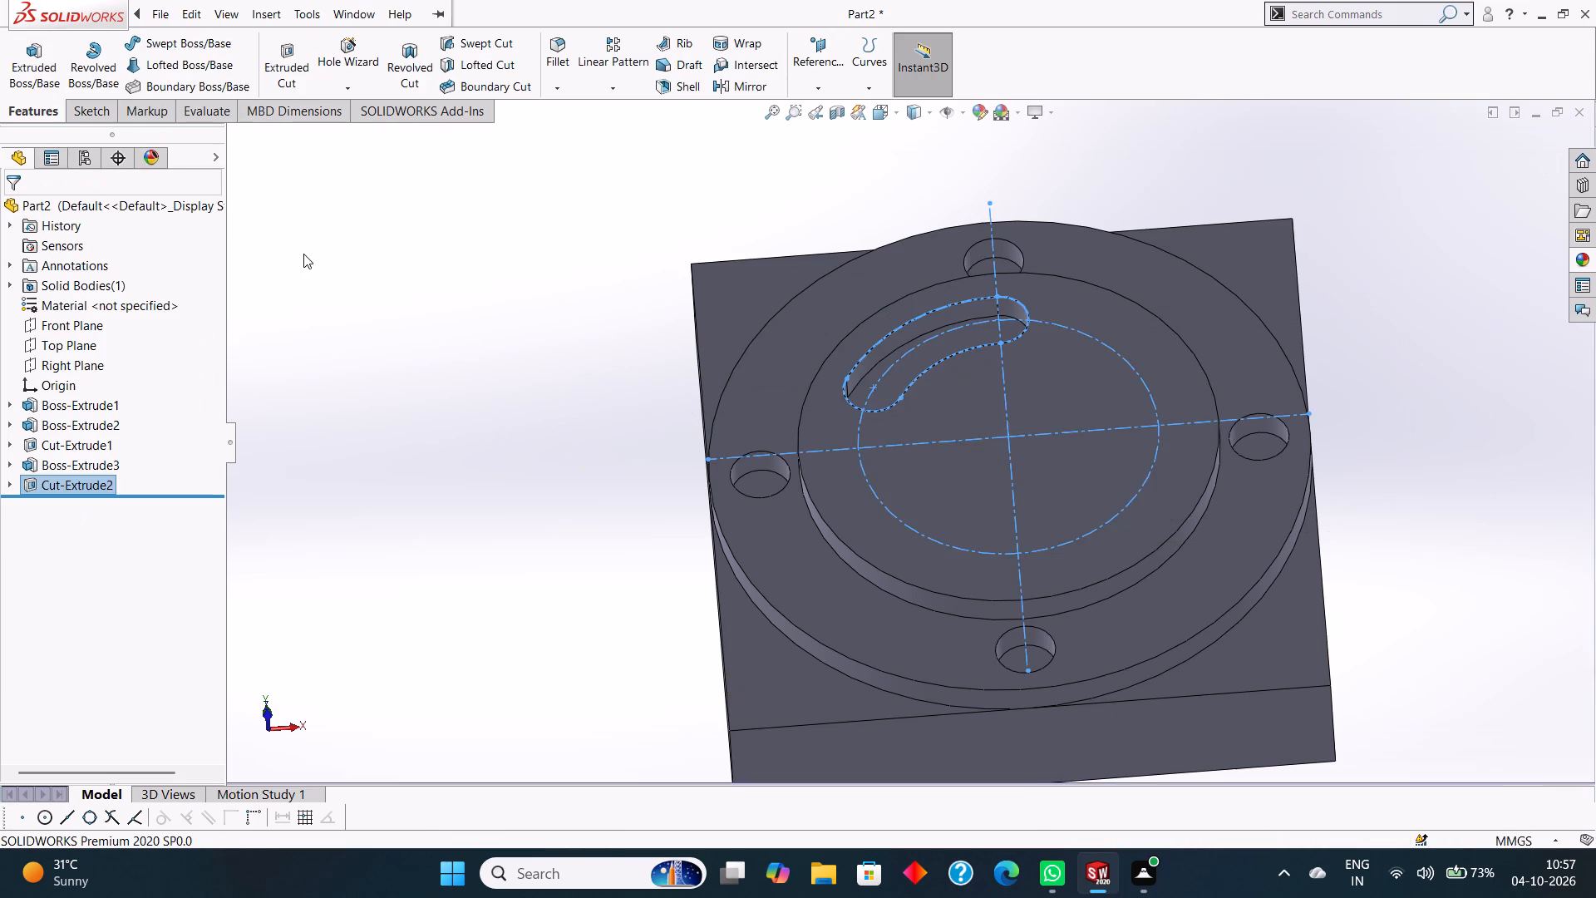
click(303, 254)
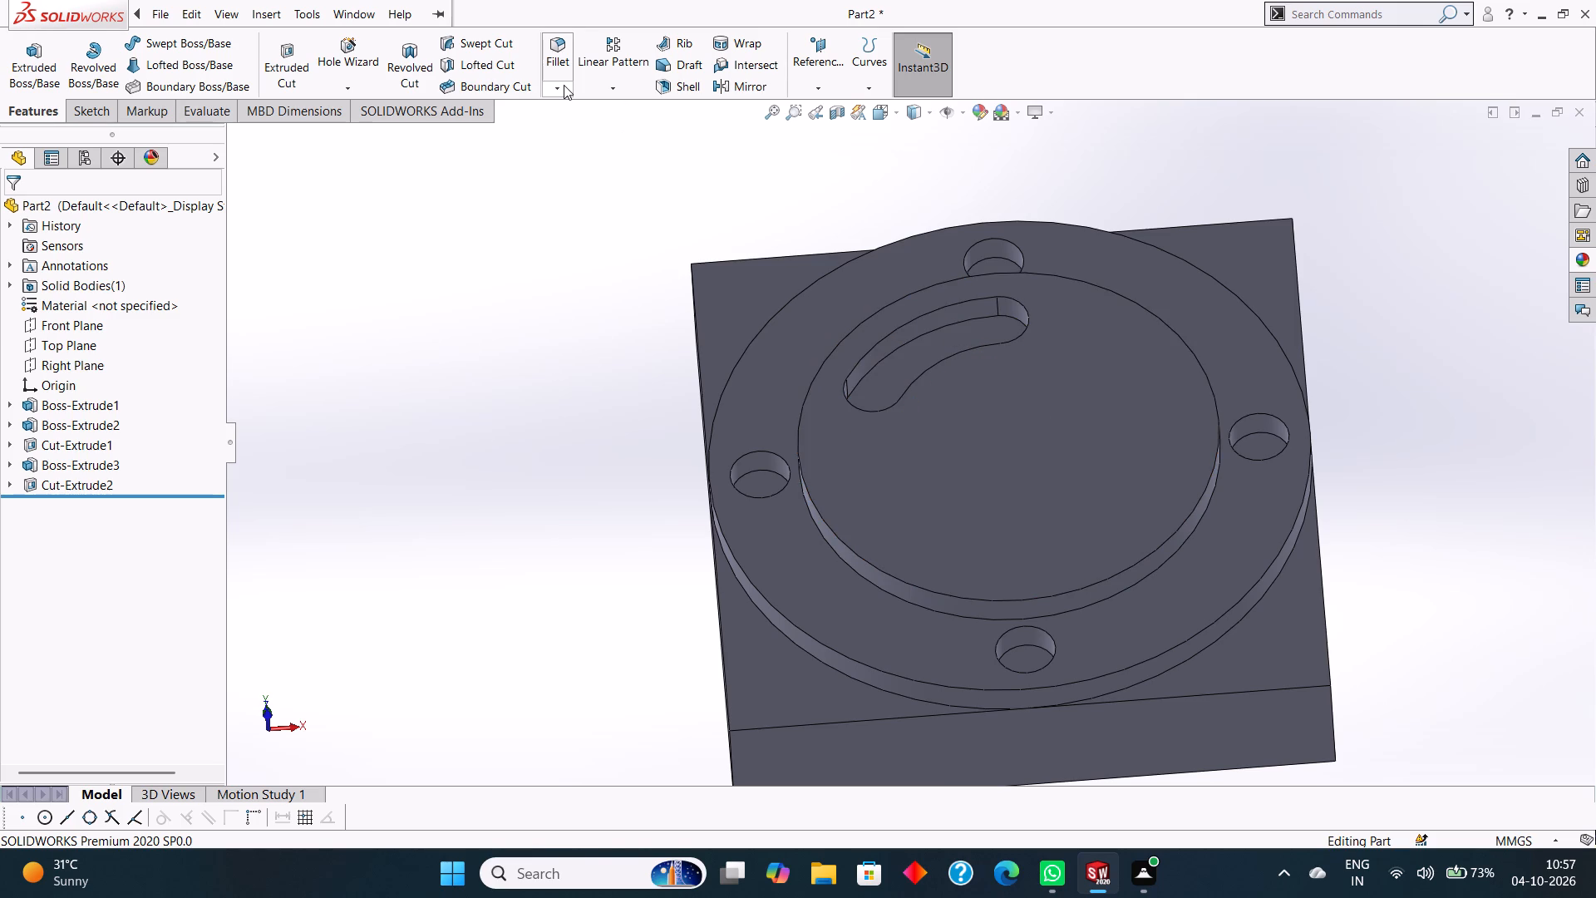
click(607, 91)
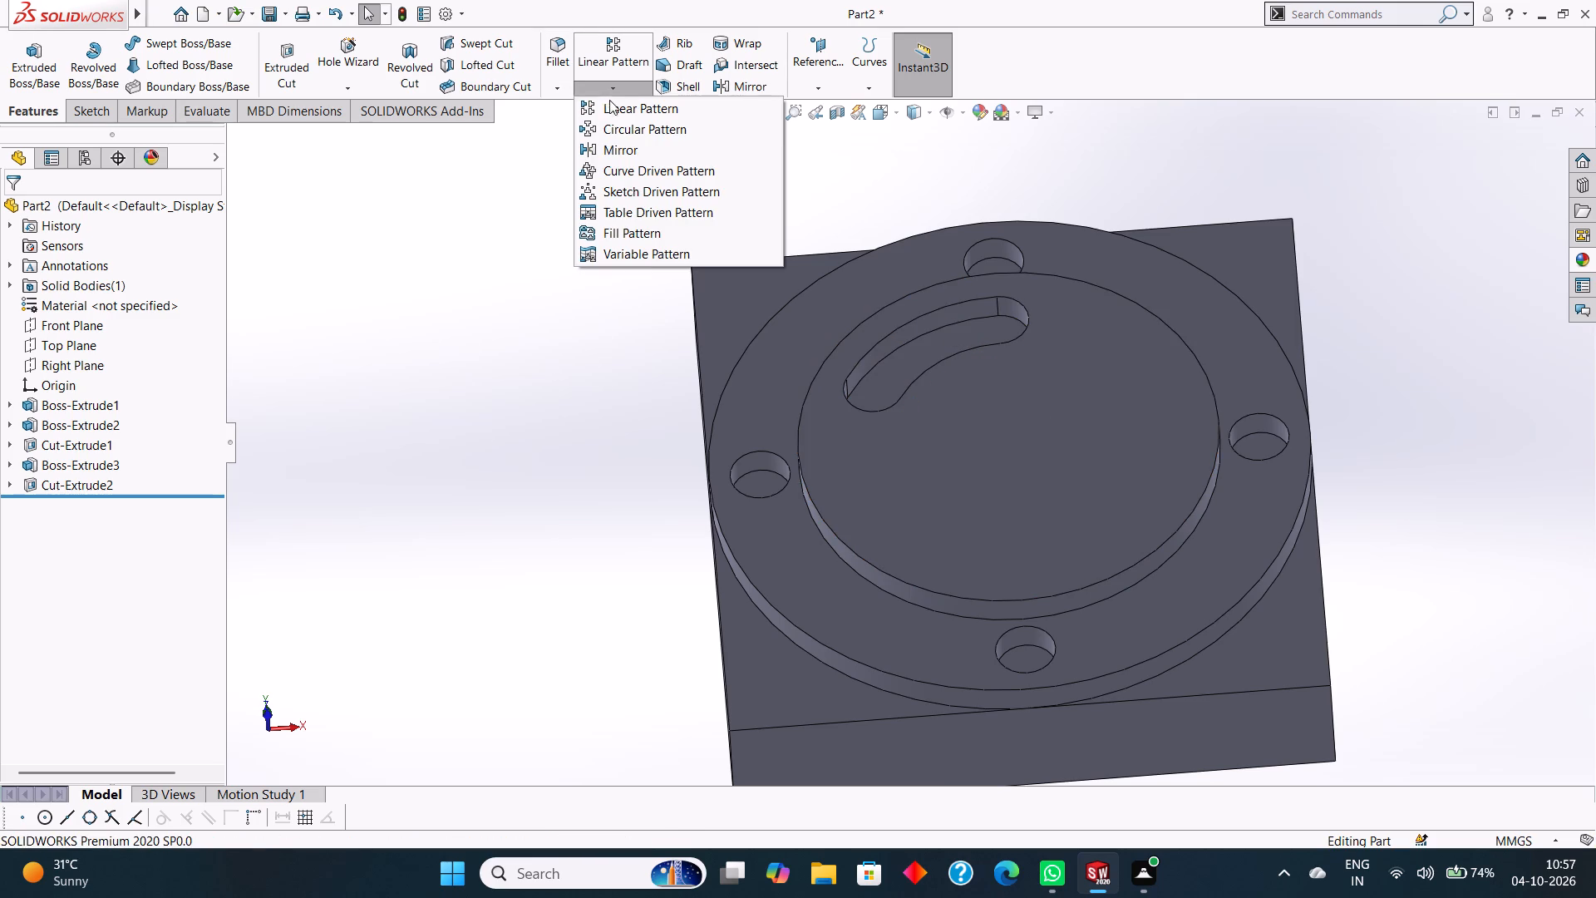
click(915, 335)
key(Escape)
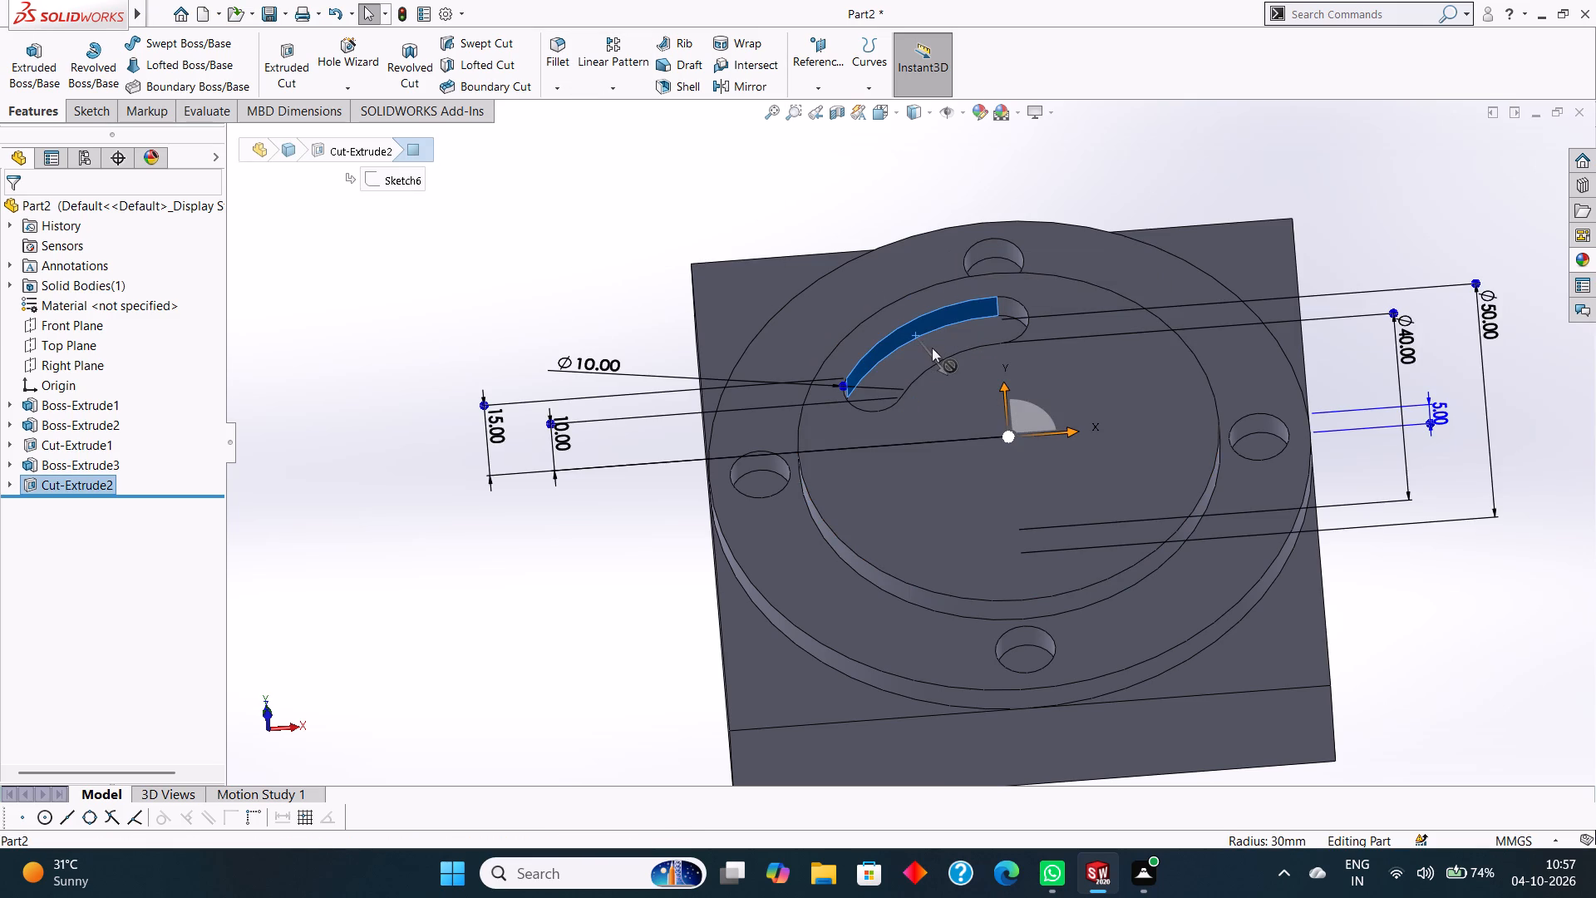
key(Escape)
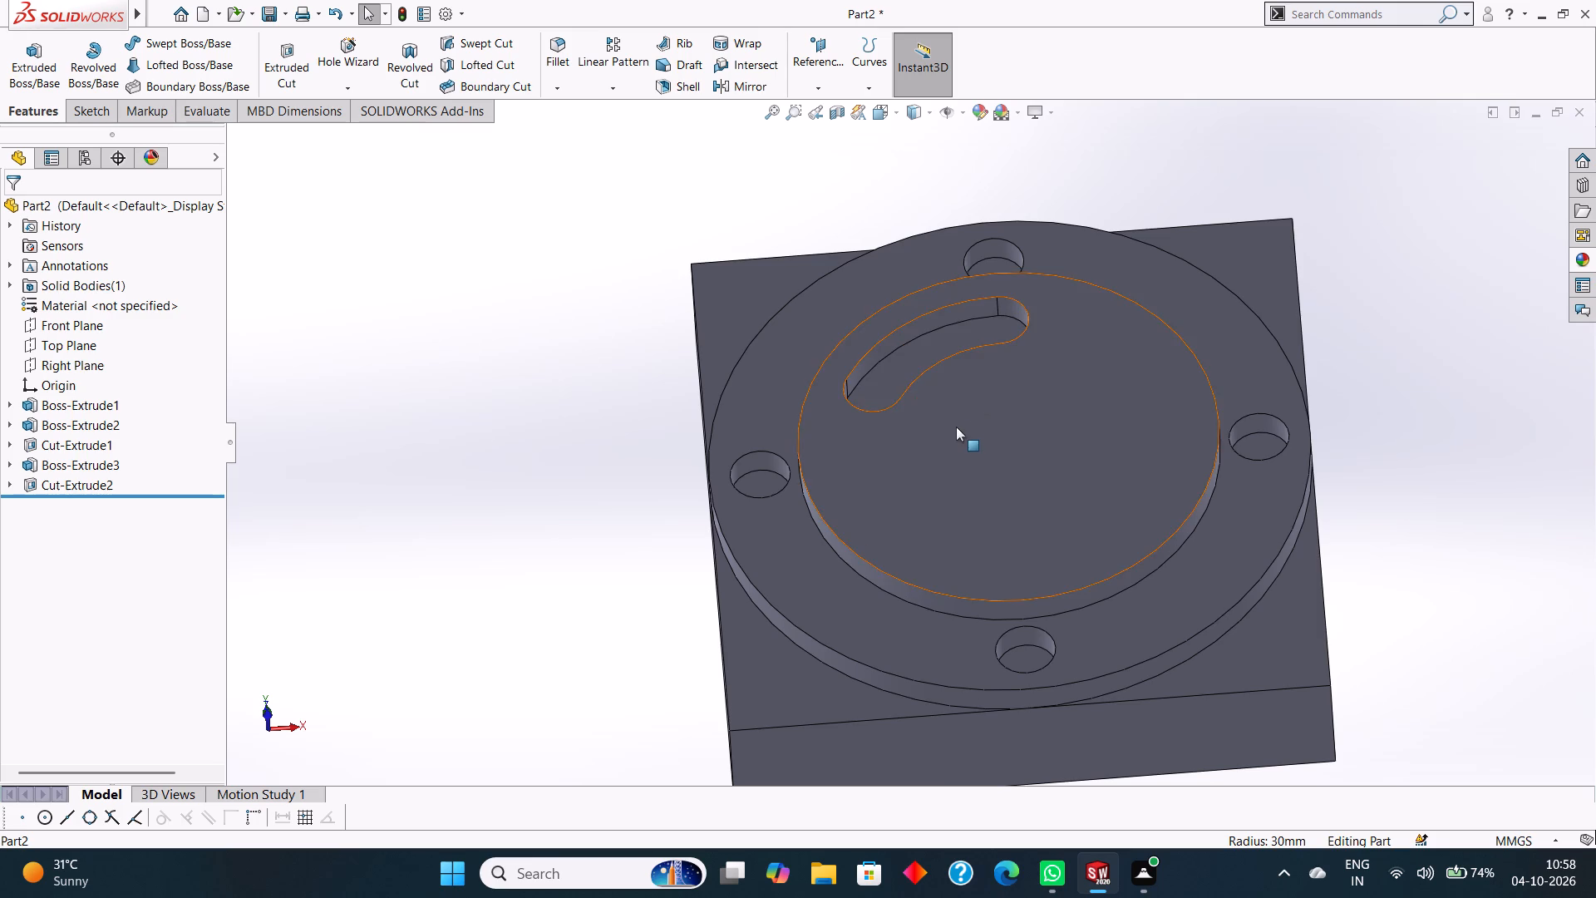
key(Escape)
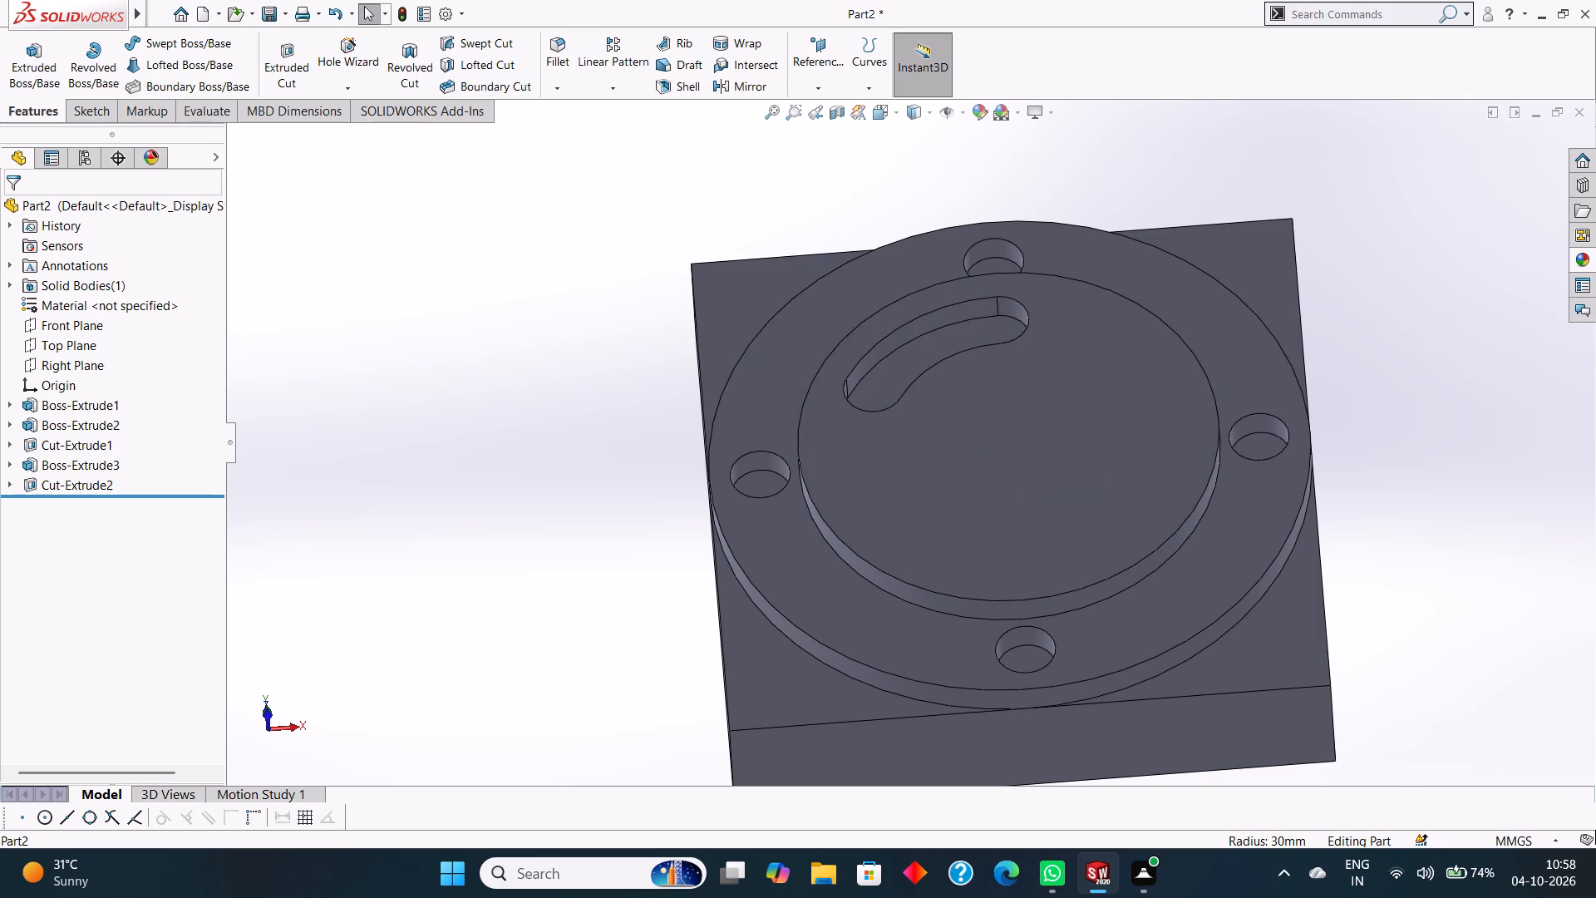
Sketch a circle of about 14 mm radius on the upper circular boss's top face, centred on the boss.
right_click(1012, 422)
click(1050, 390)
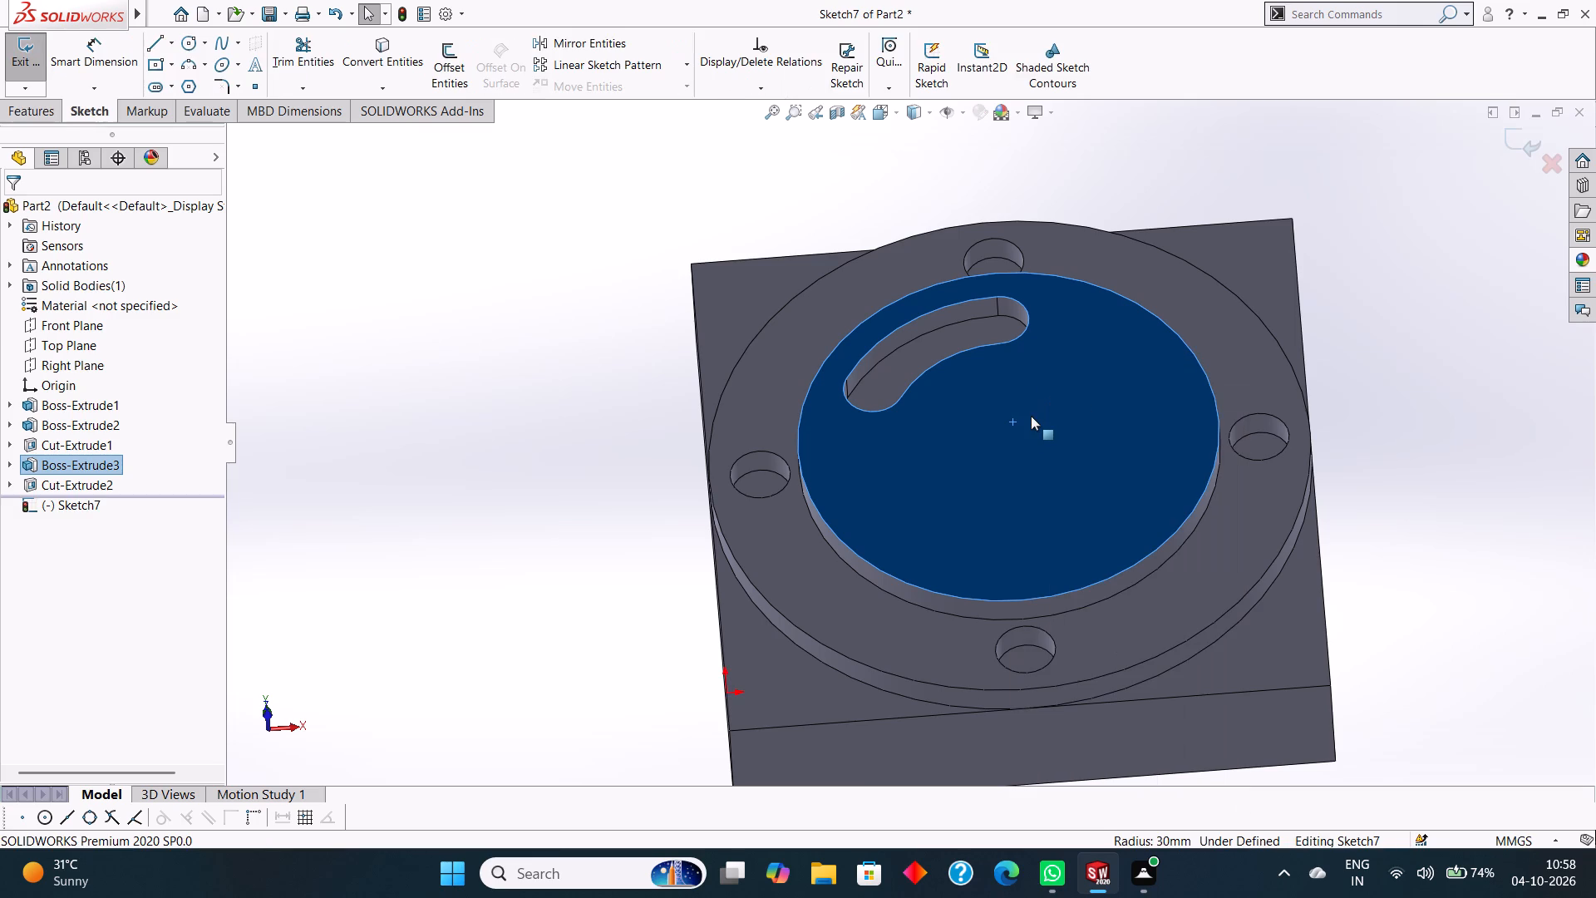
key(Escape)
click(1027, 422)
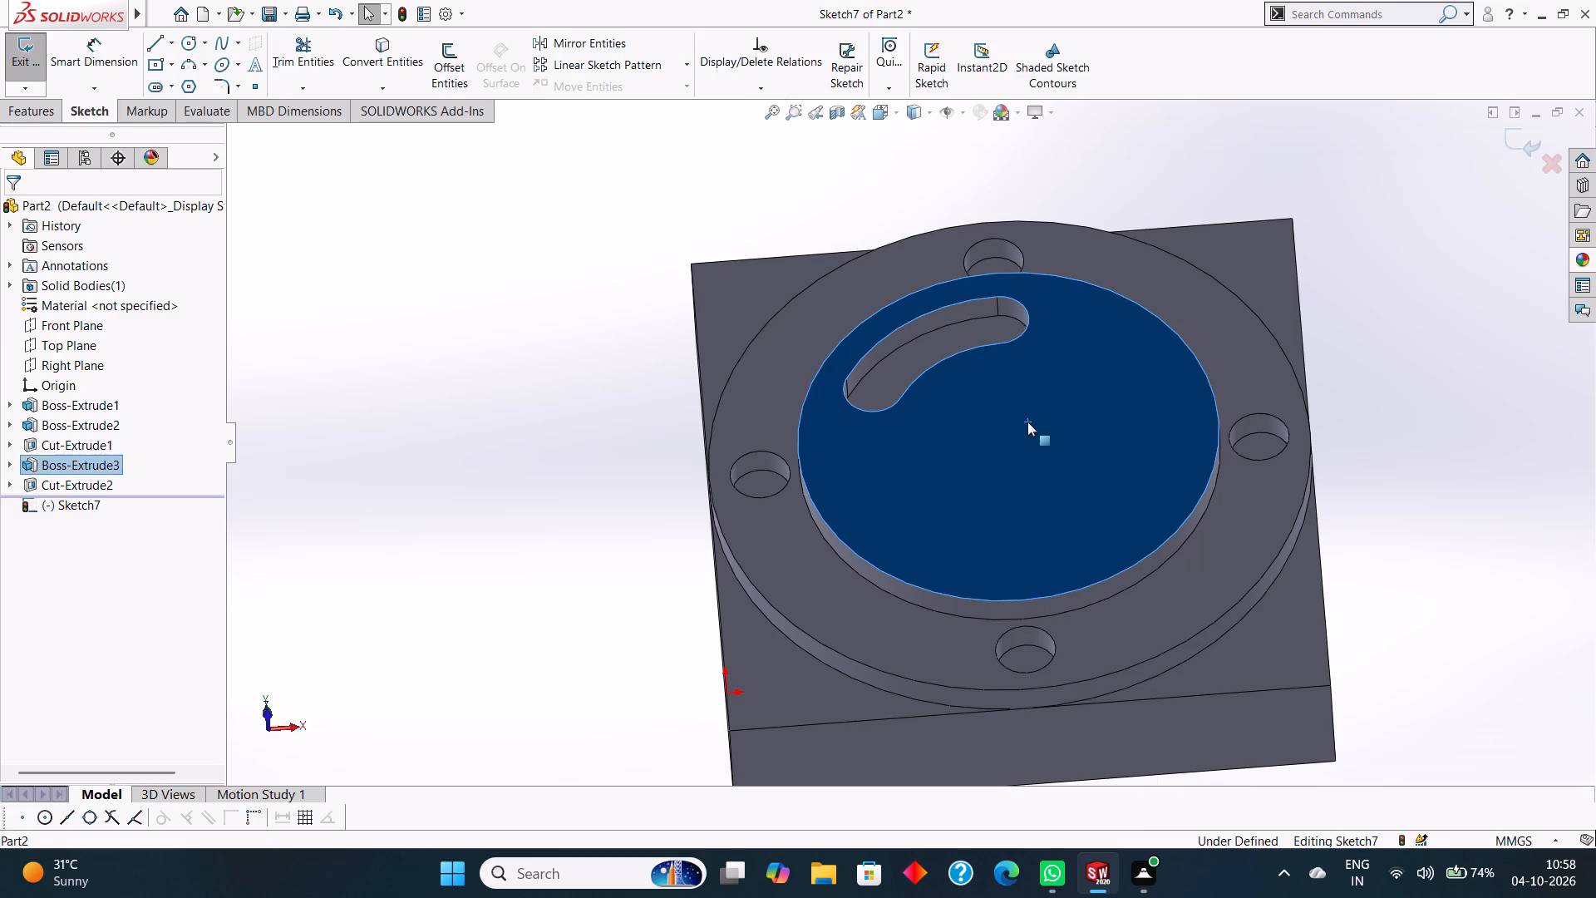
key(ctrl+8)
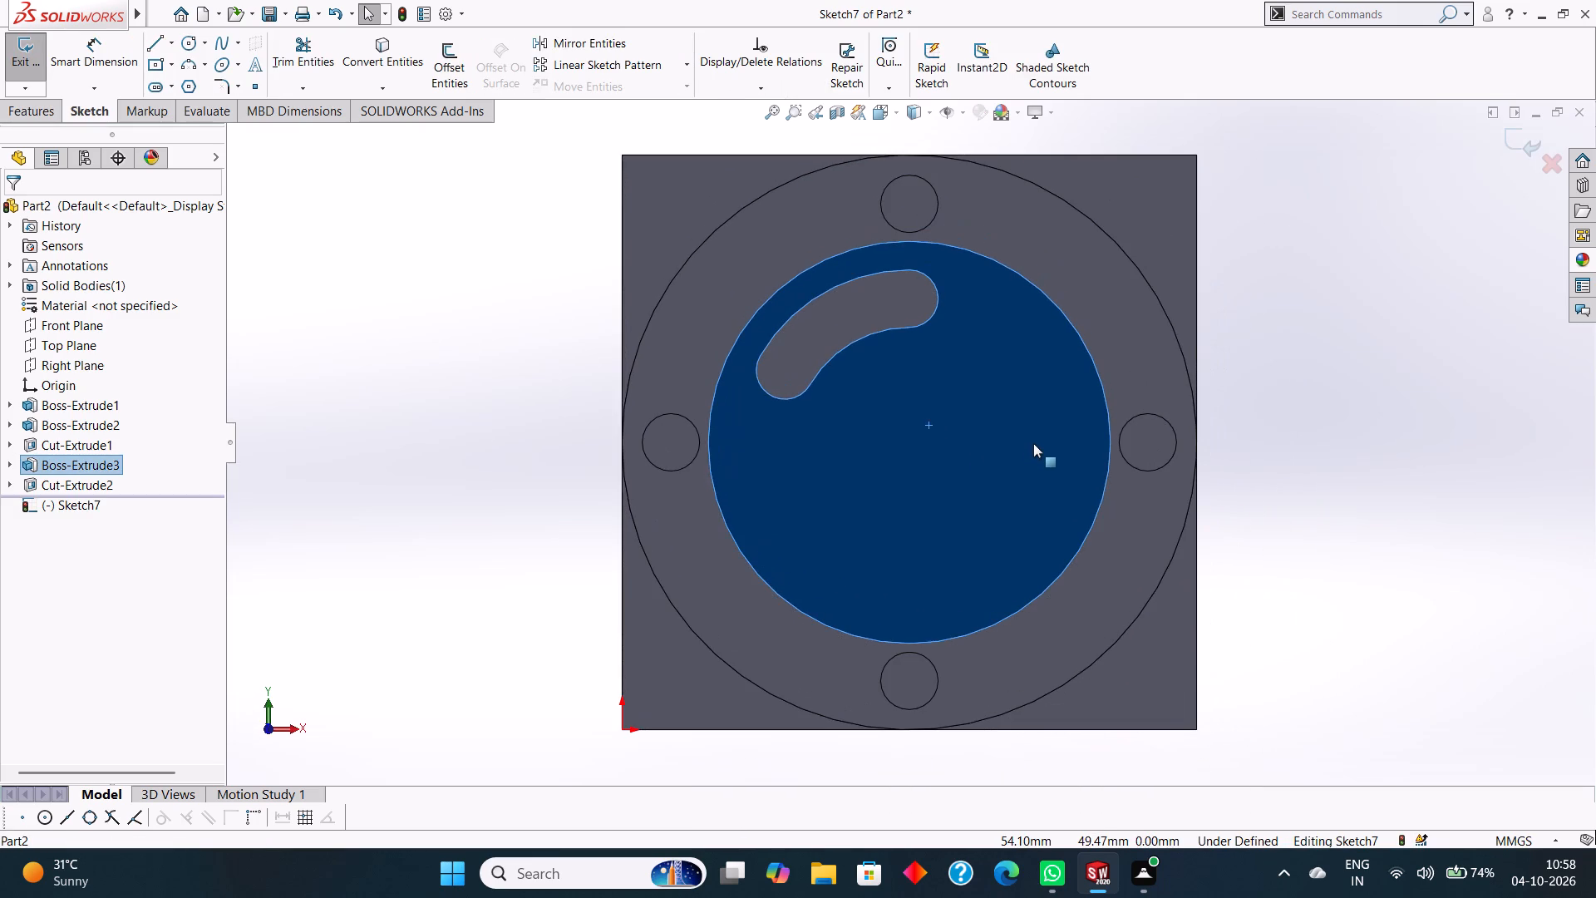
key(Escape)
click(185, 37)
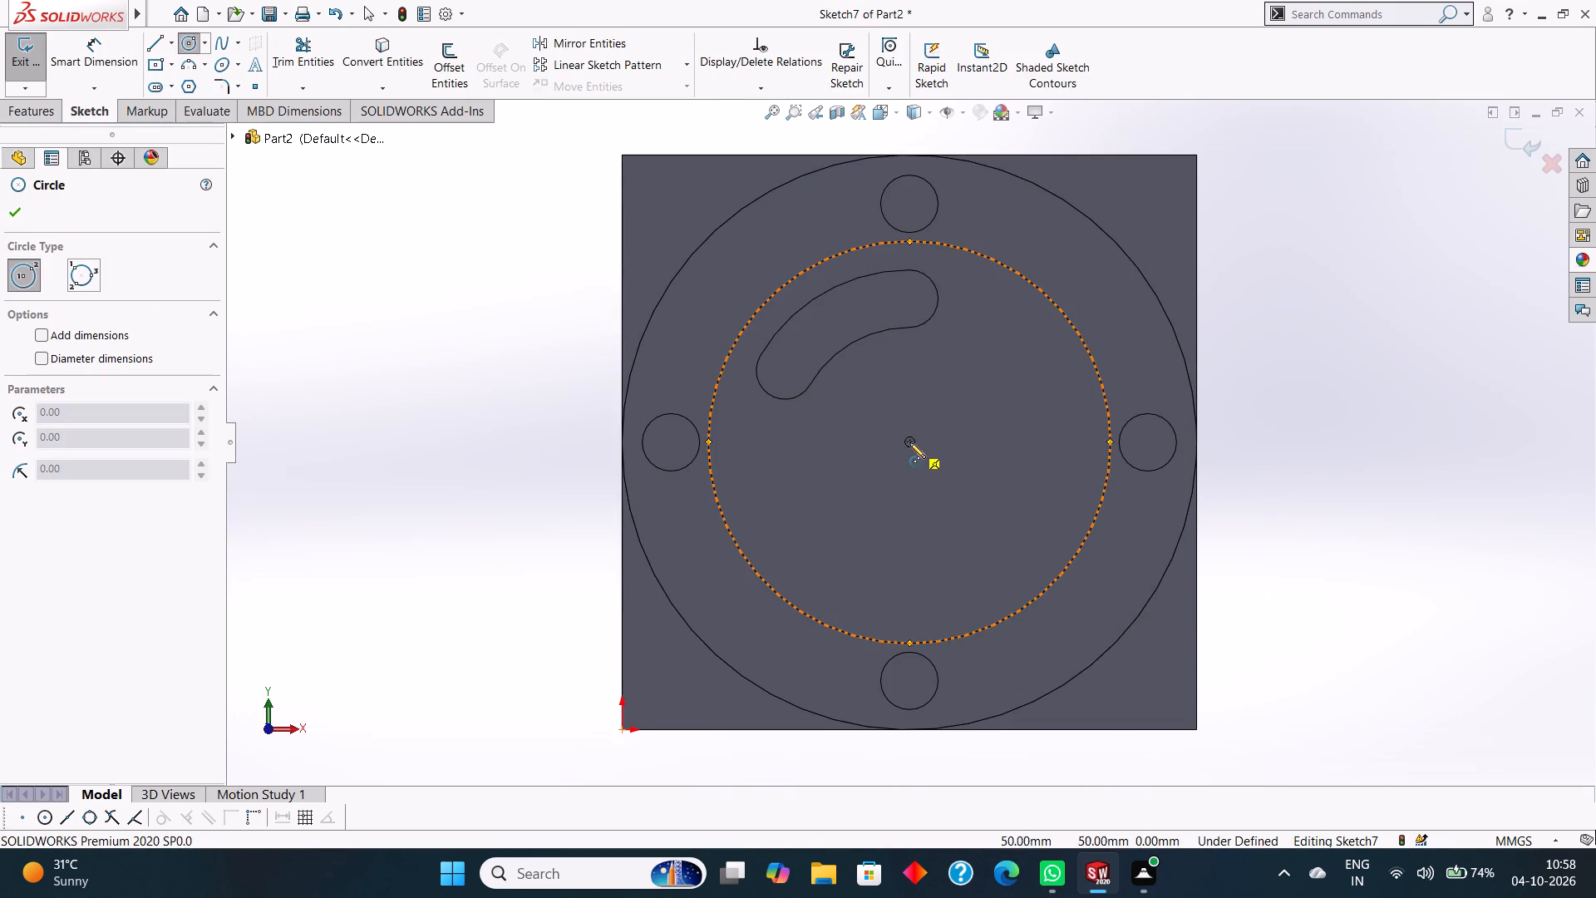
drag(909, 442, 964, 501)
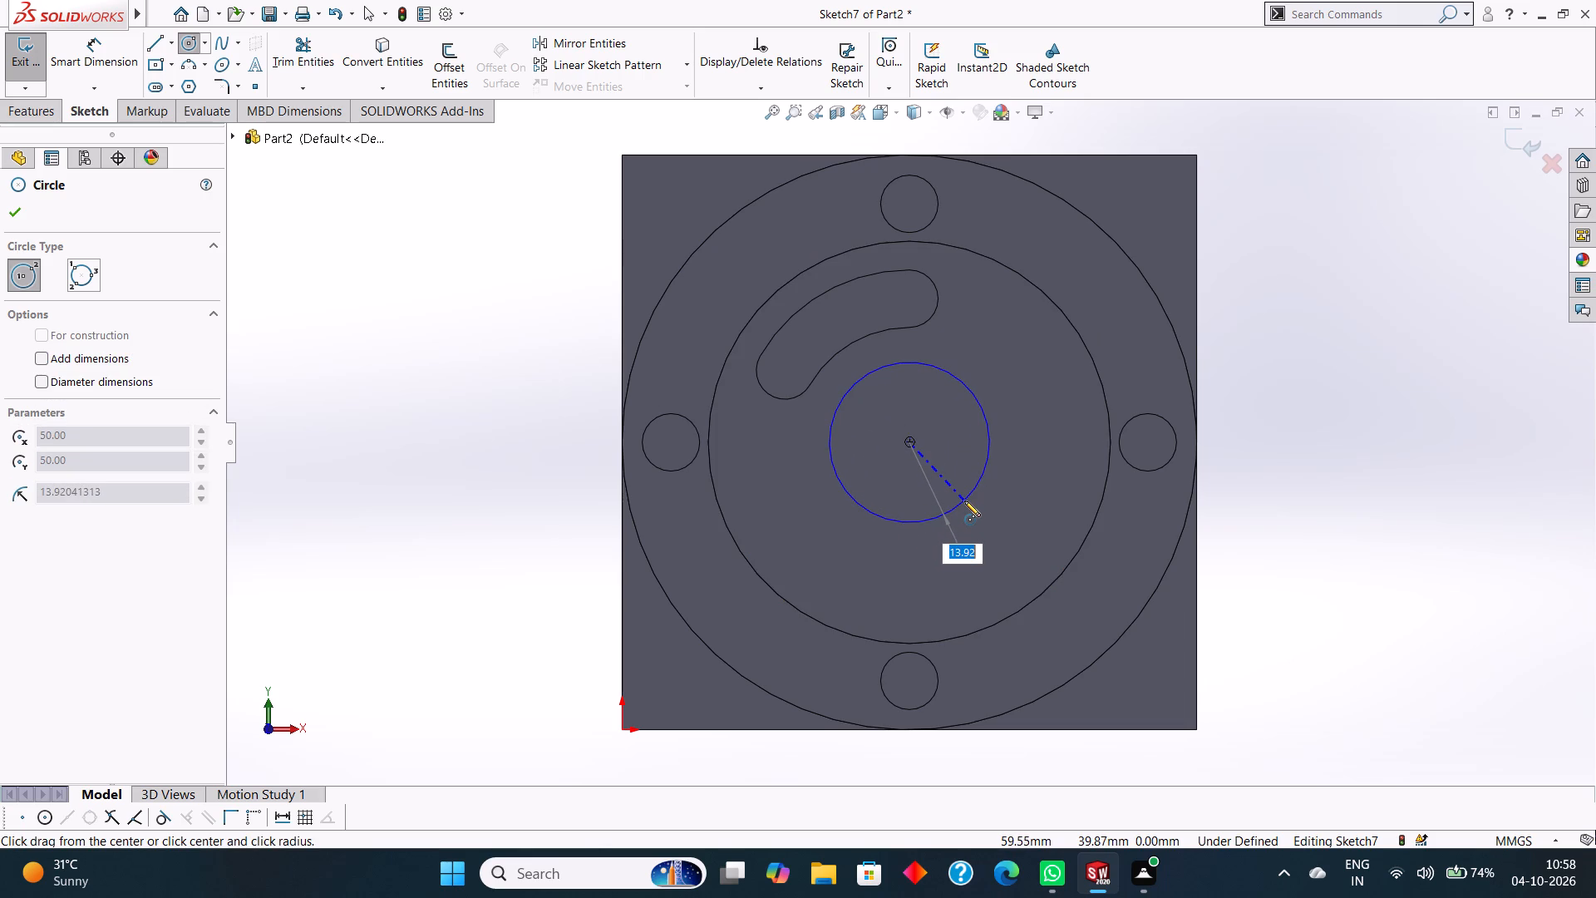
drag(964, 501, 965, 501)
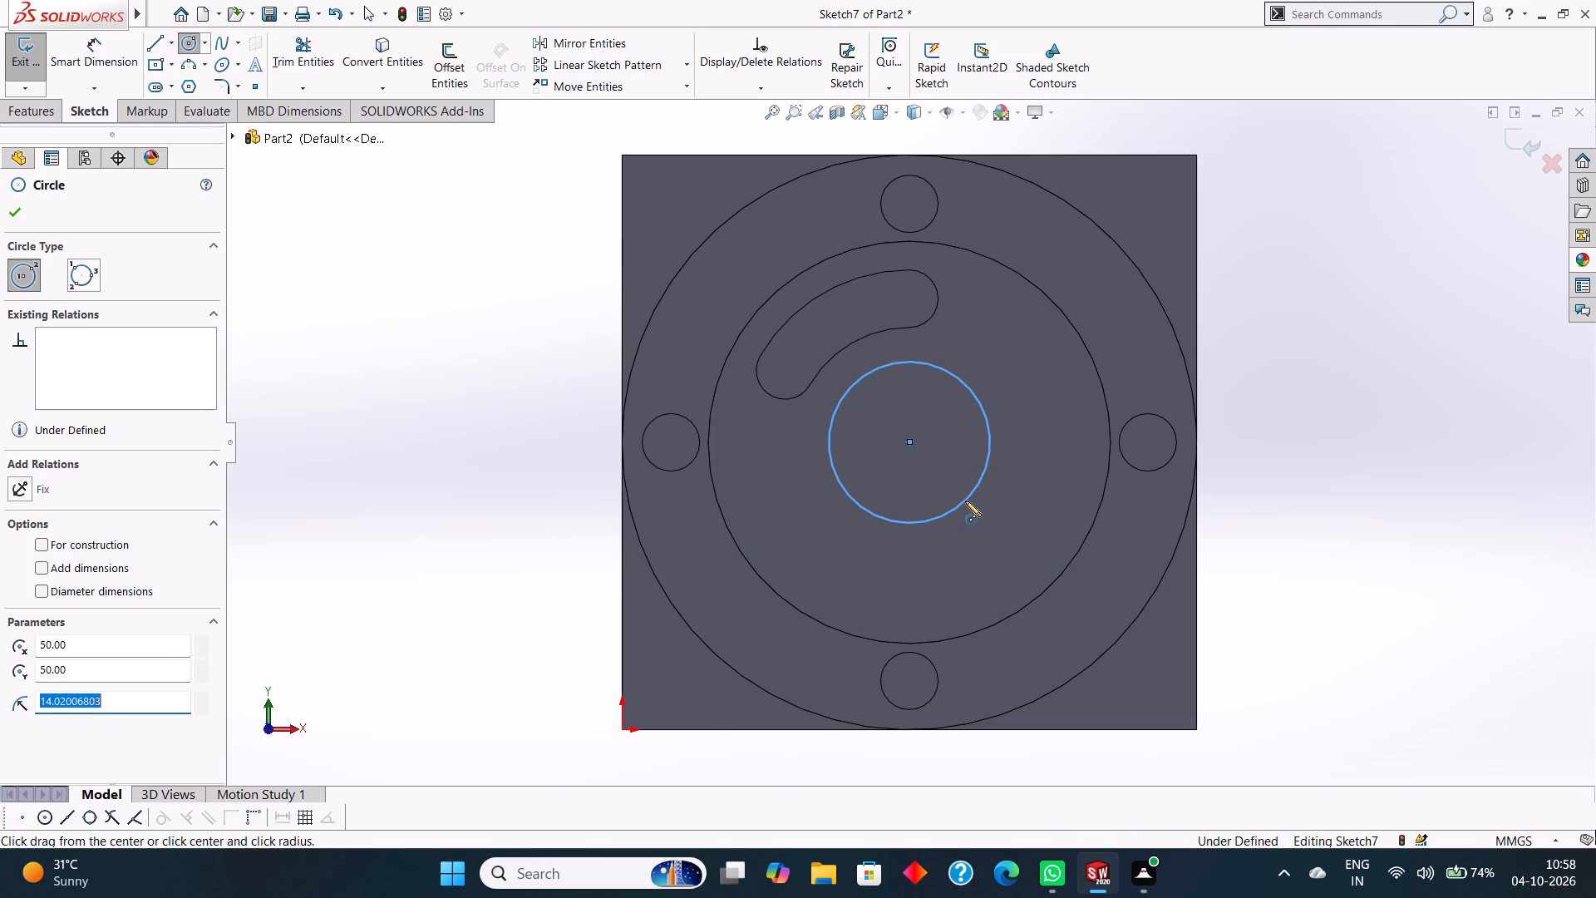
click(10, 217)
Dimension the new central circle's diameter as 30 mm.
click(99, 50)
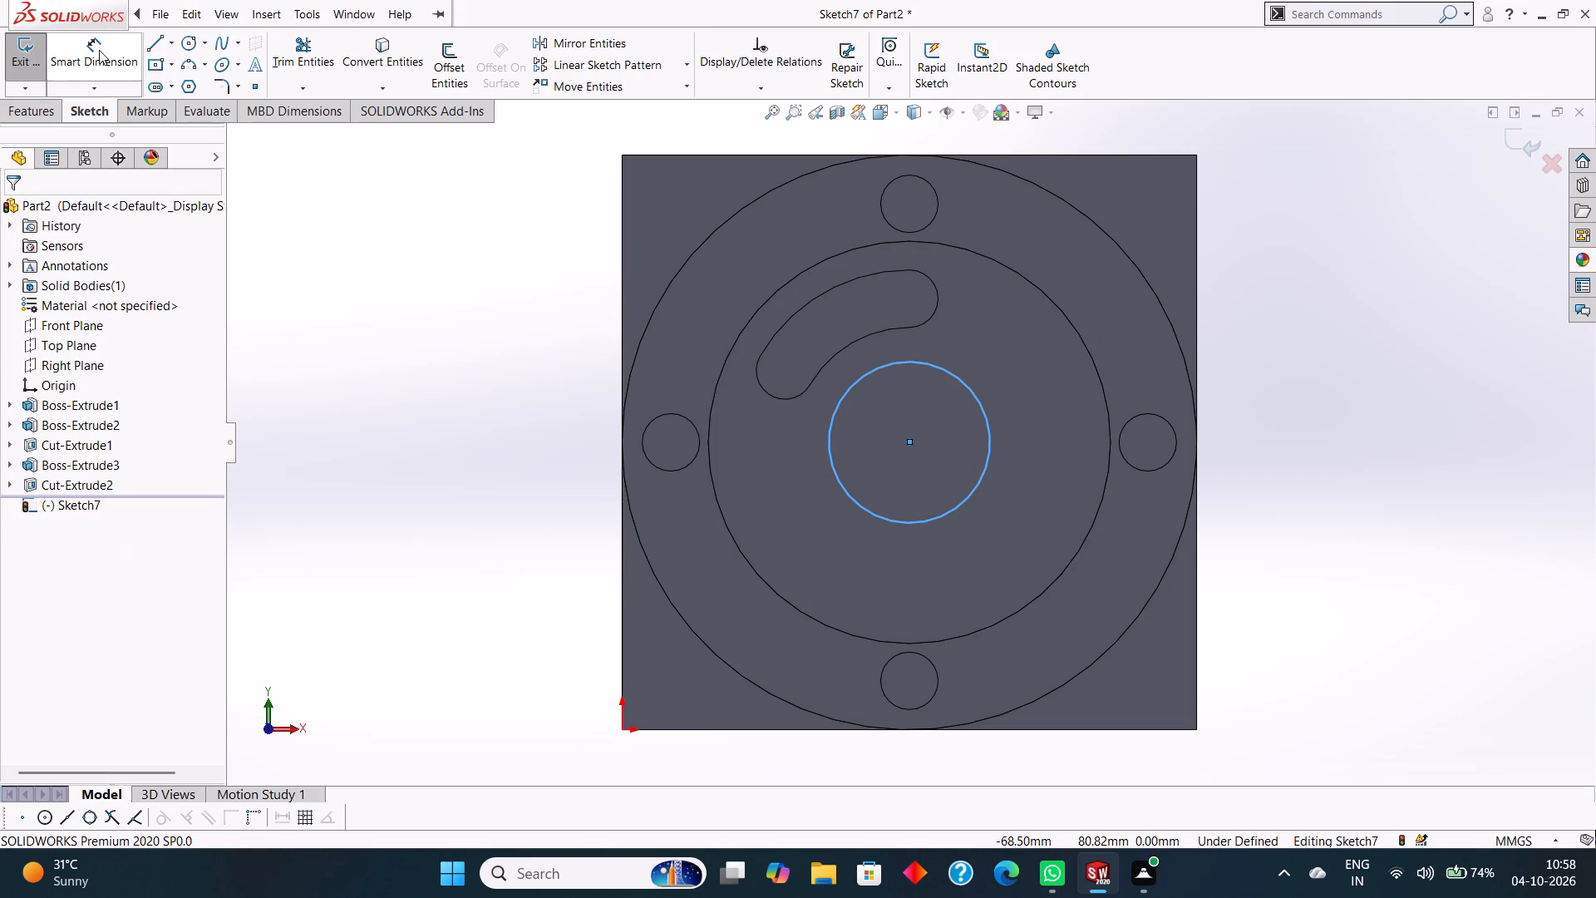
click(971, 387)
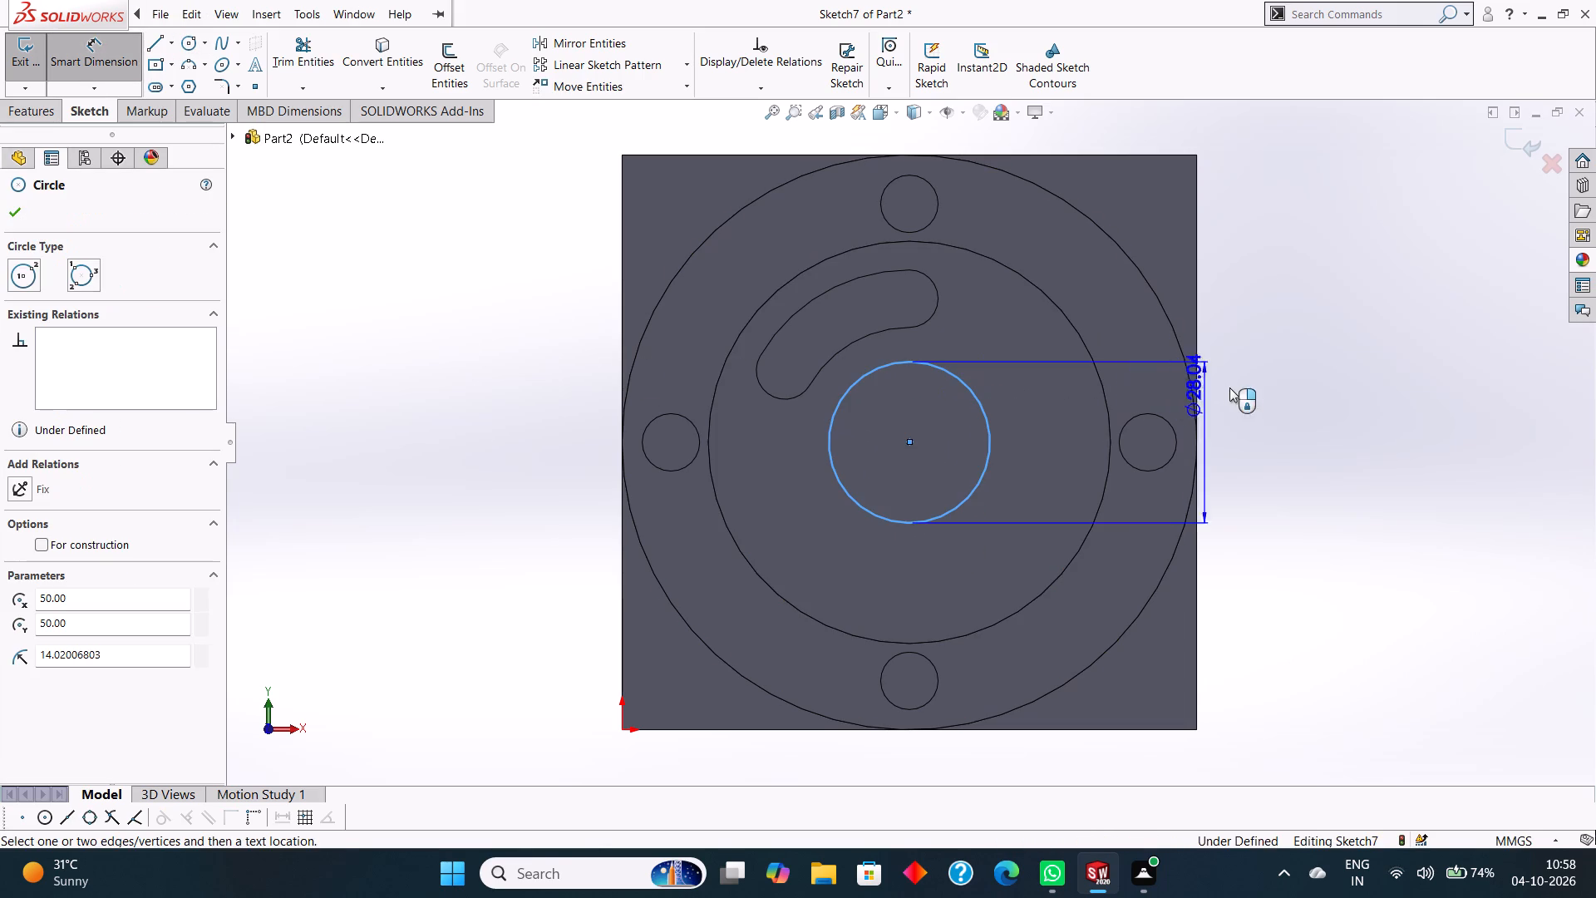
click(1269, 393)
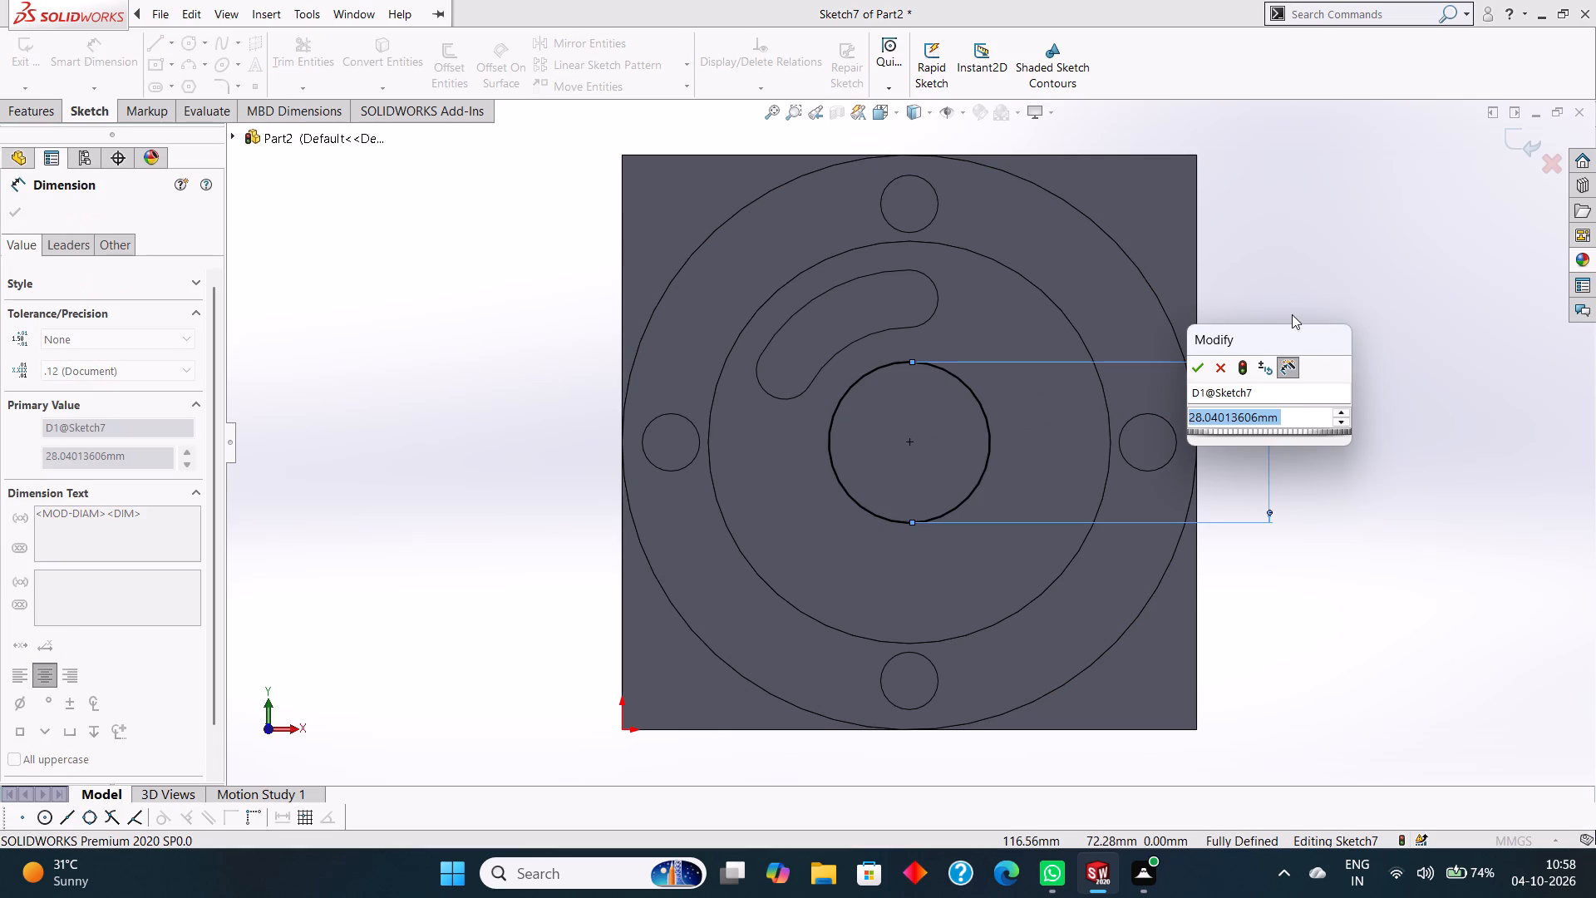
text(30)
key(Return)
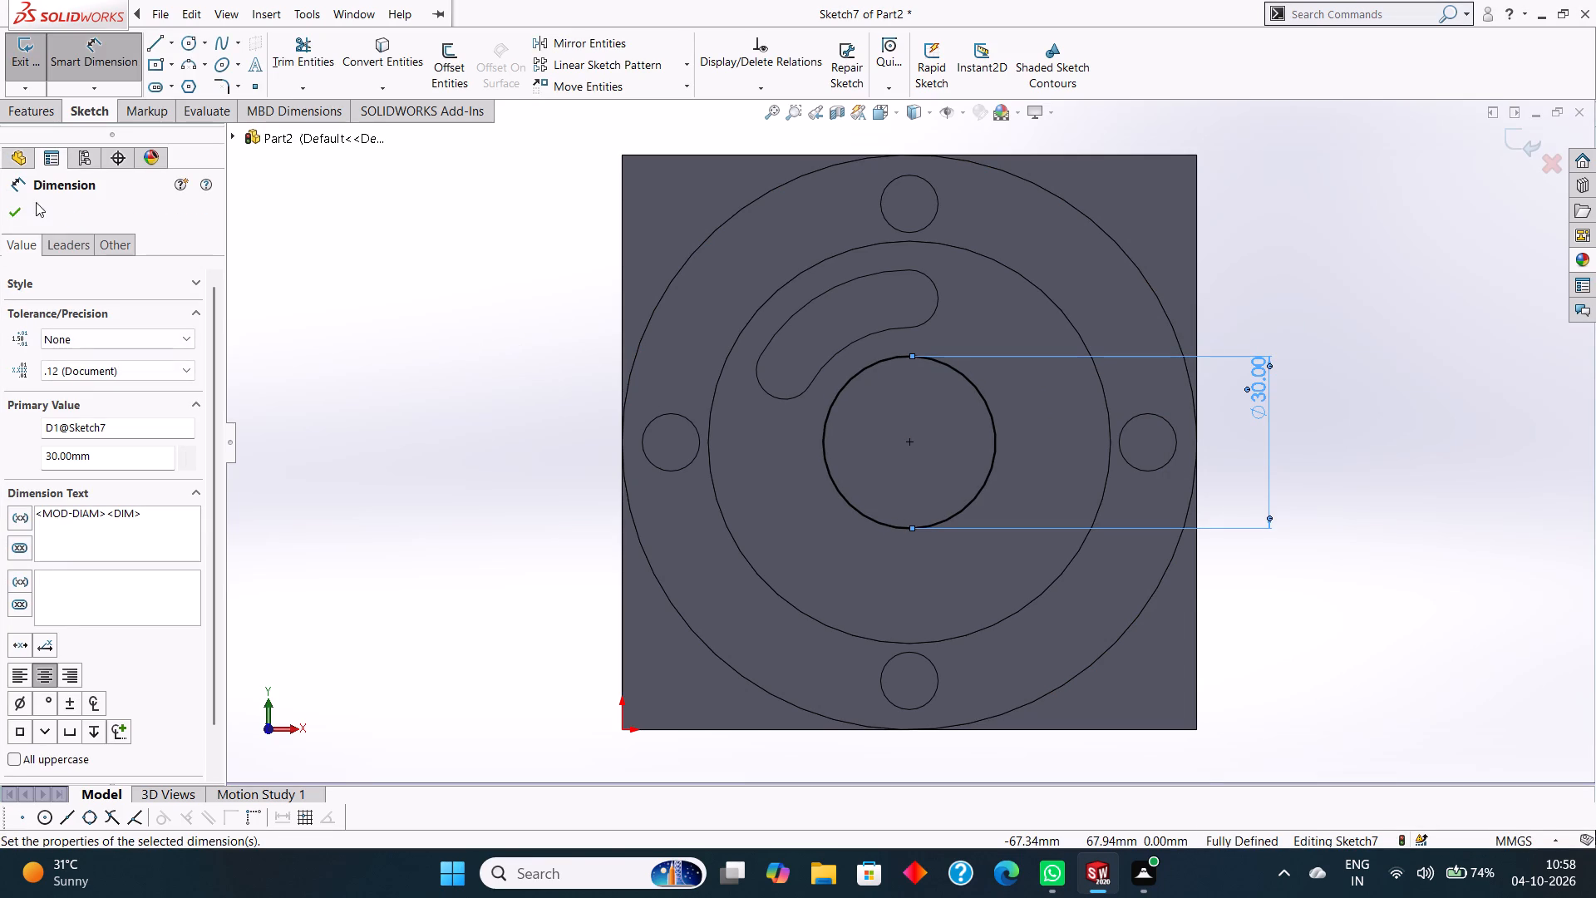
click(22, 206)
Cut-extrude the 30 mm central circle into the upper boss with a blind depth of 5 mm.
click(18, 107)
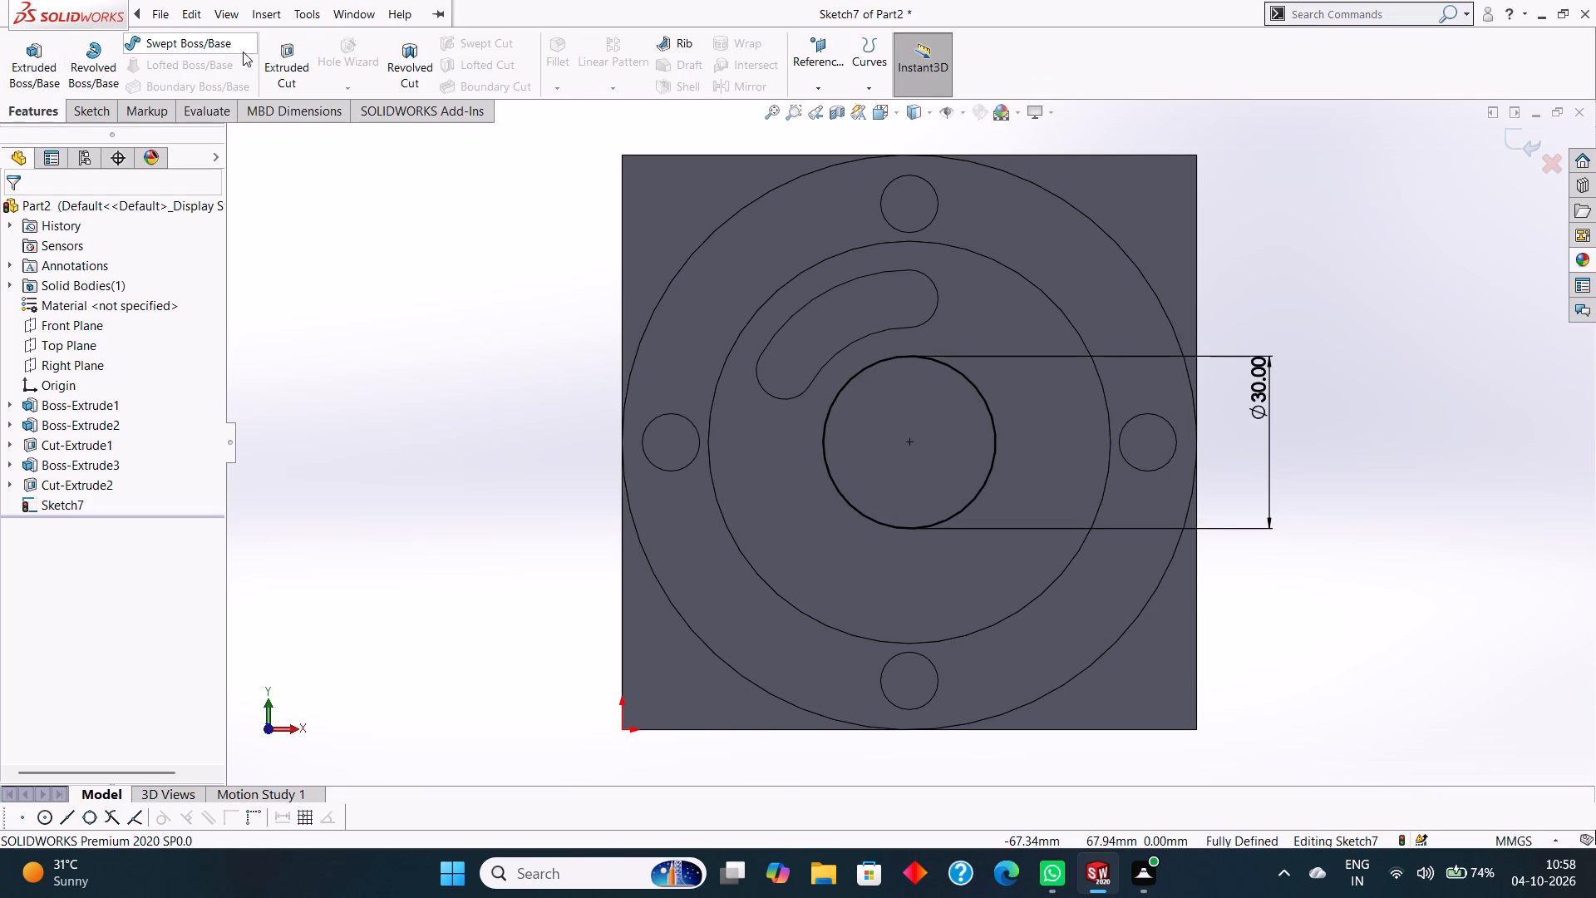
click(288, 62)
middle_drag(435, 392, 451, 293)
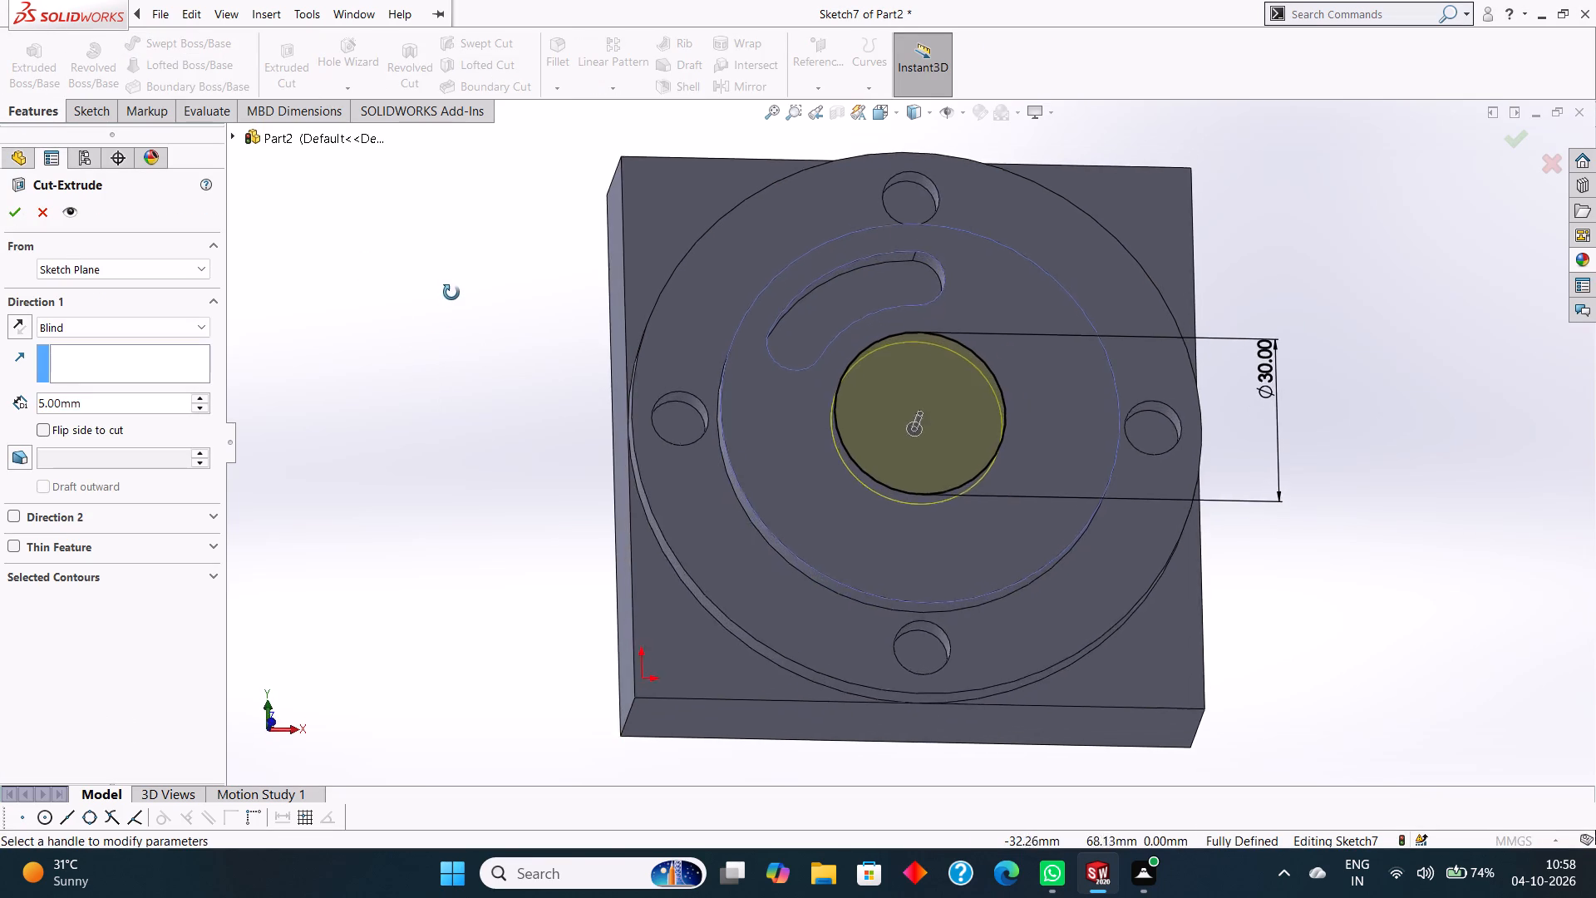
middle_drag(451, 293, 453, 259)
click(5, 210)
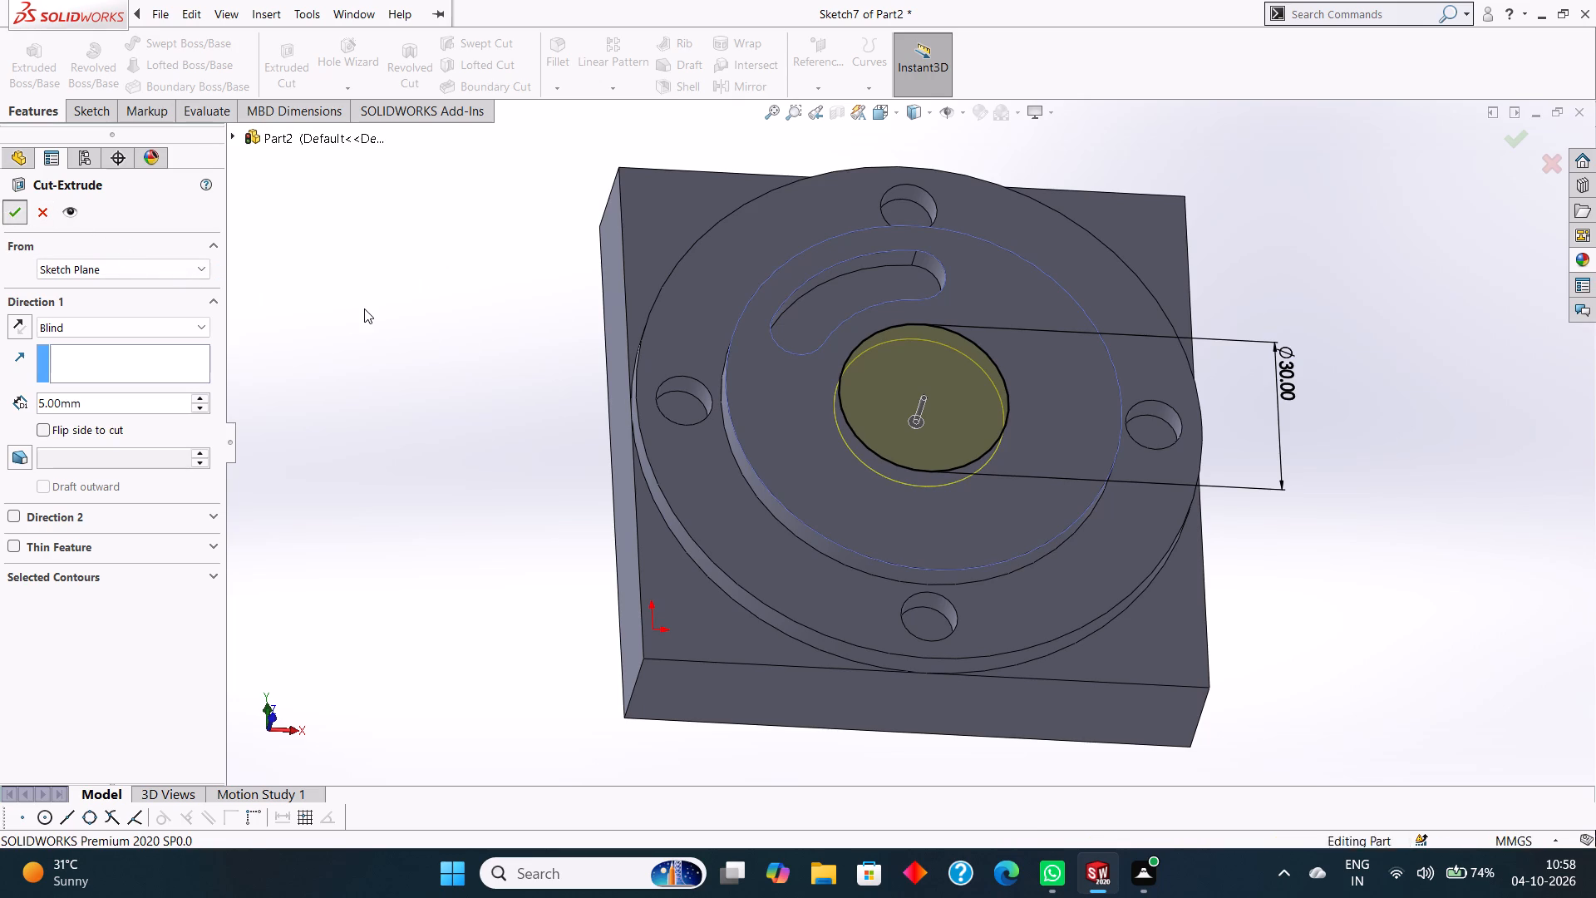
click(364, 308)
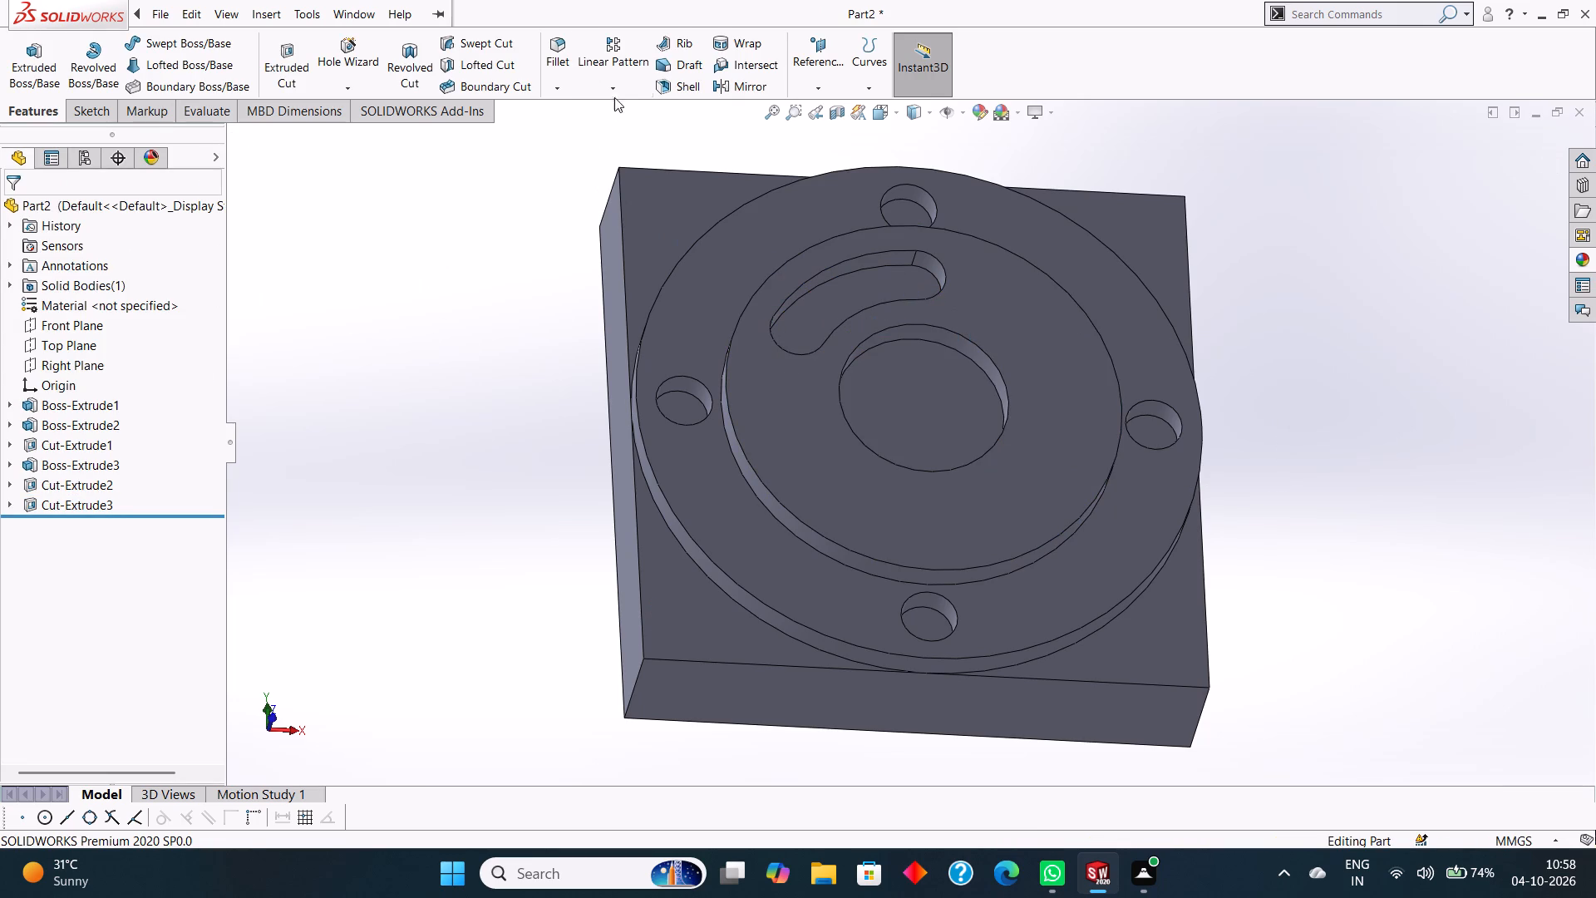
Circular-pattern the curved slot cut about the central recess's cylindrical face with 3 equally spaced instances over 360°.
click(601, 86)
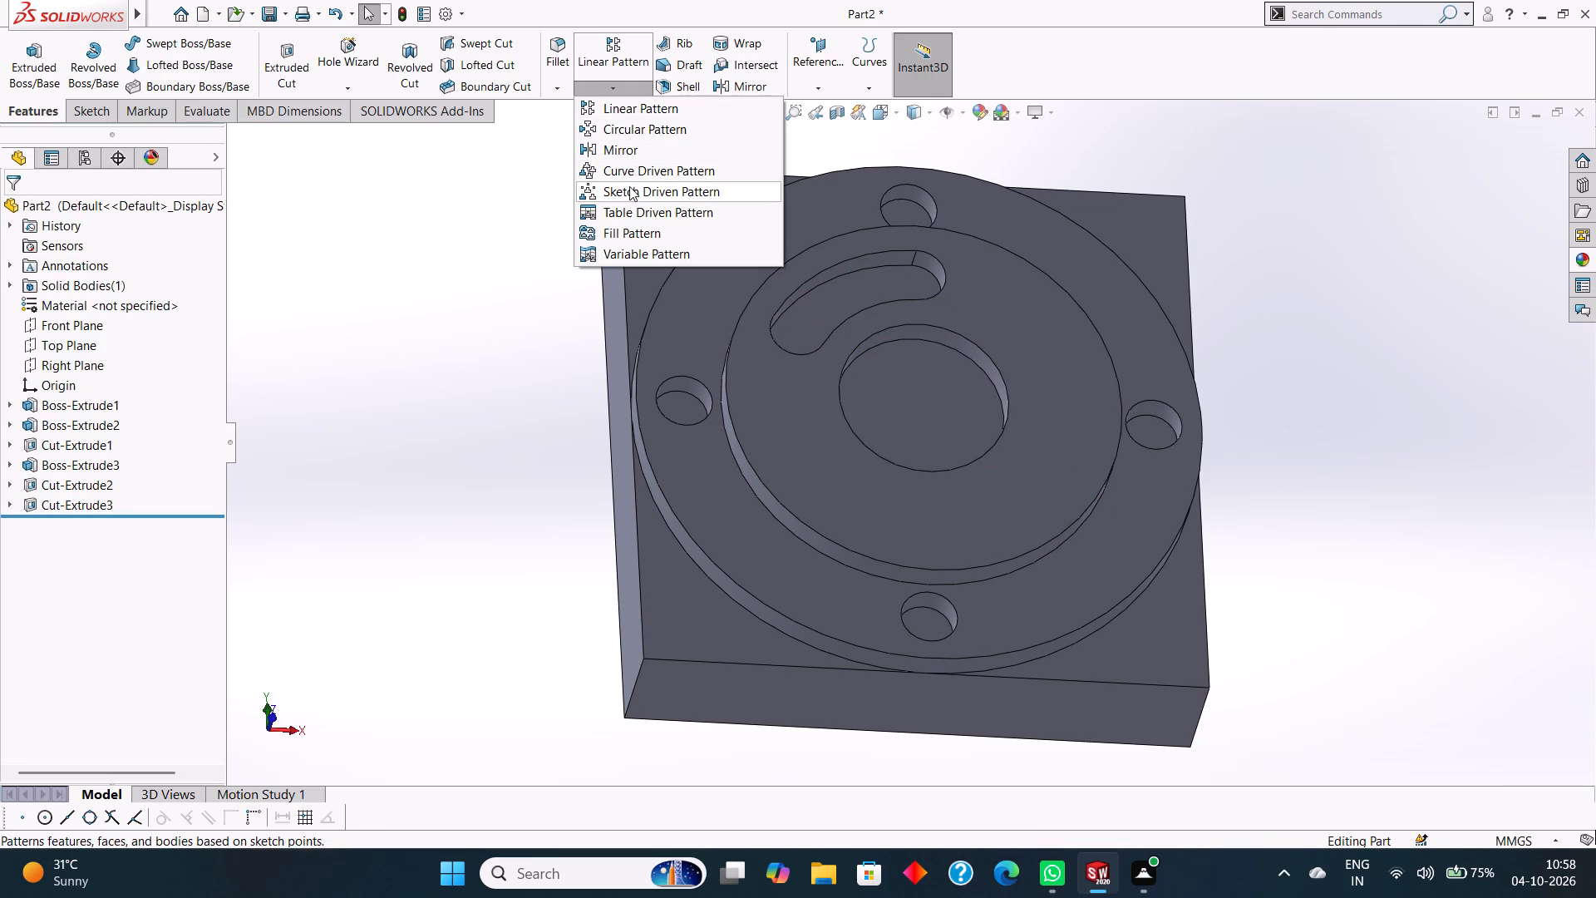
click(634, 129)
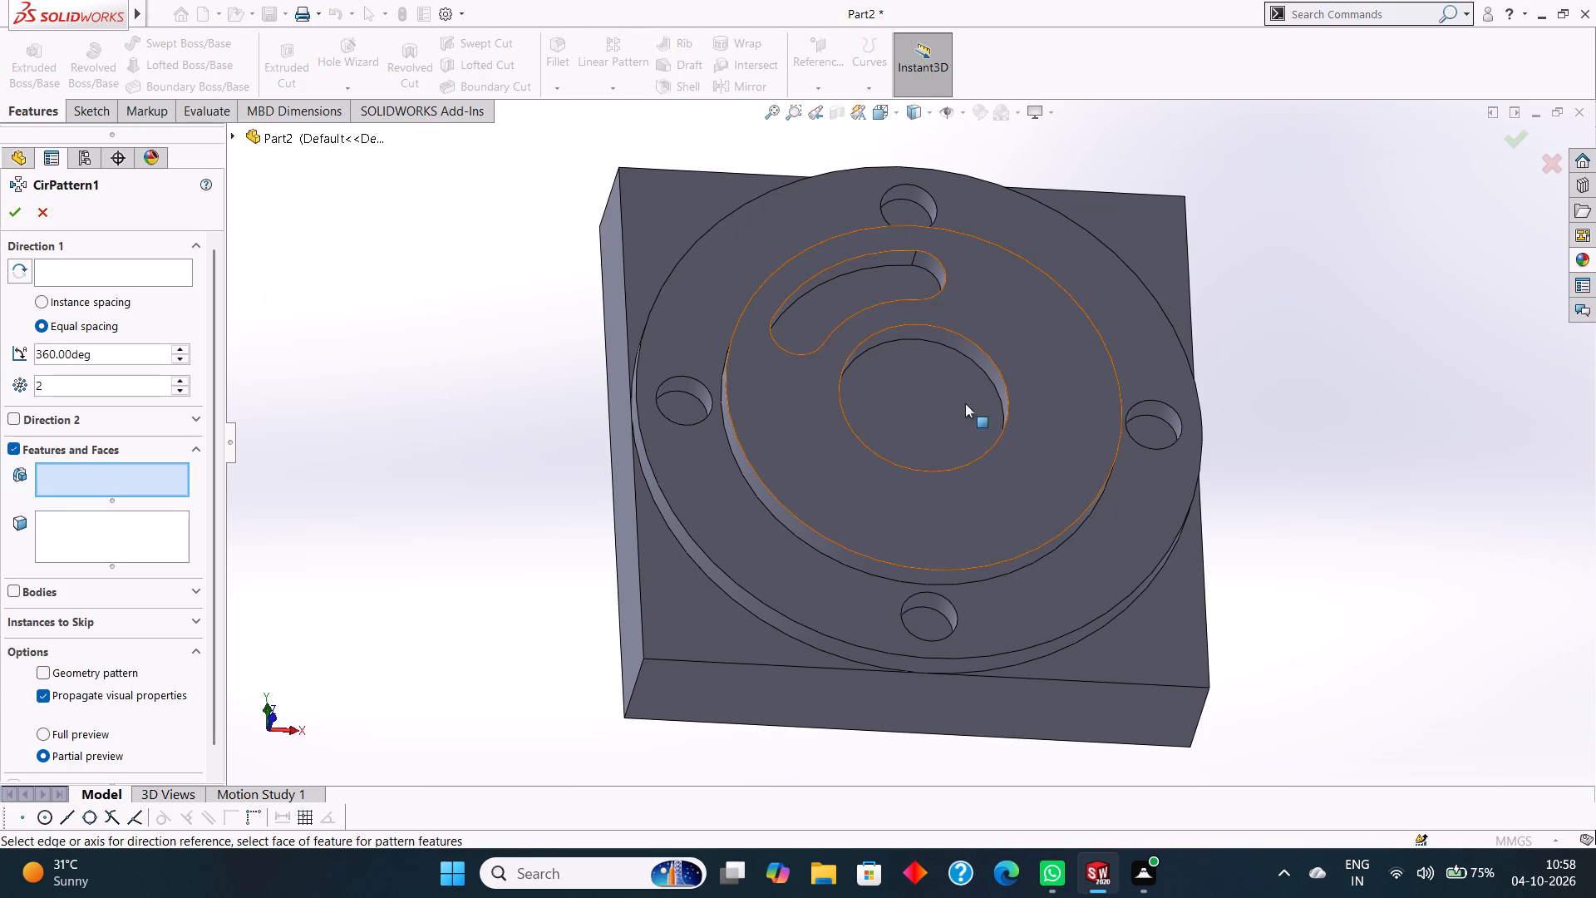
scroll(954, 362, down, 5)
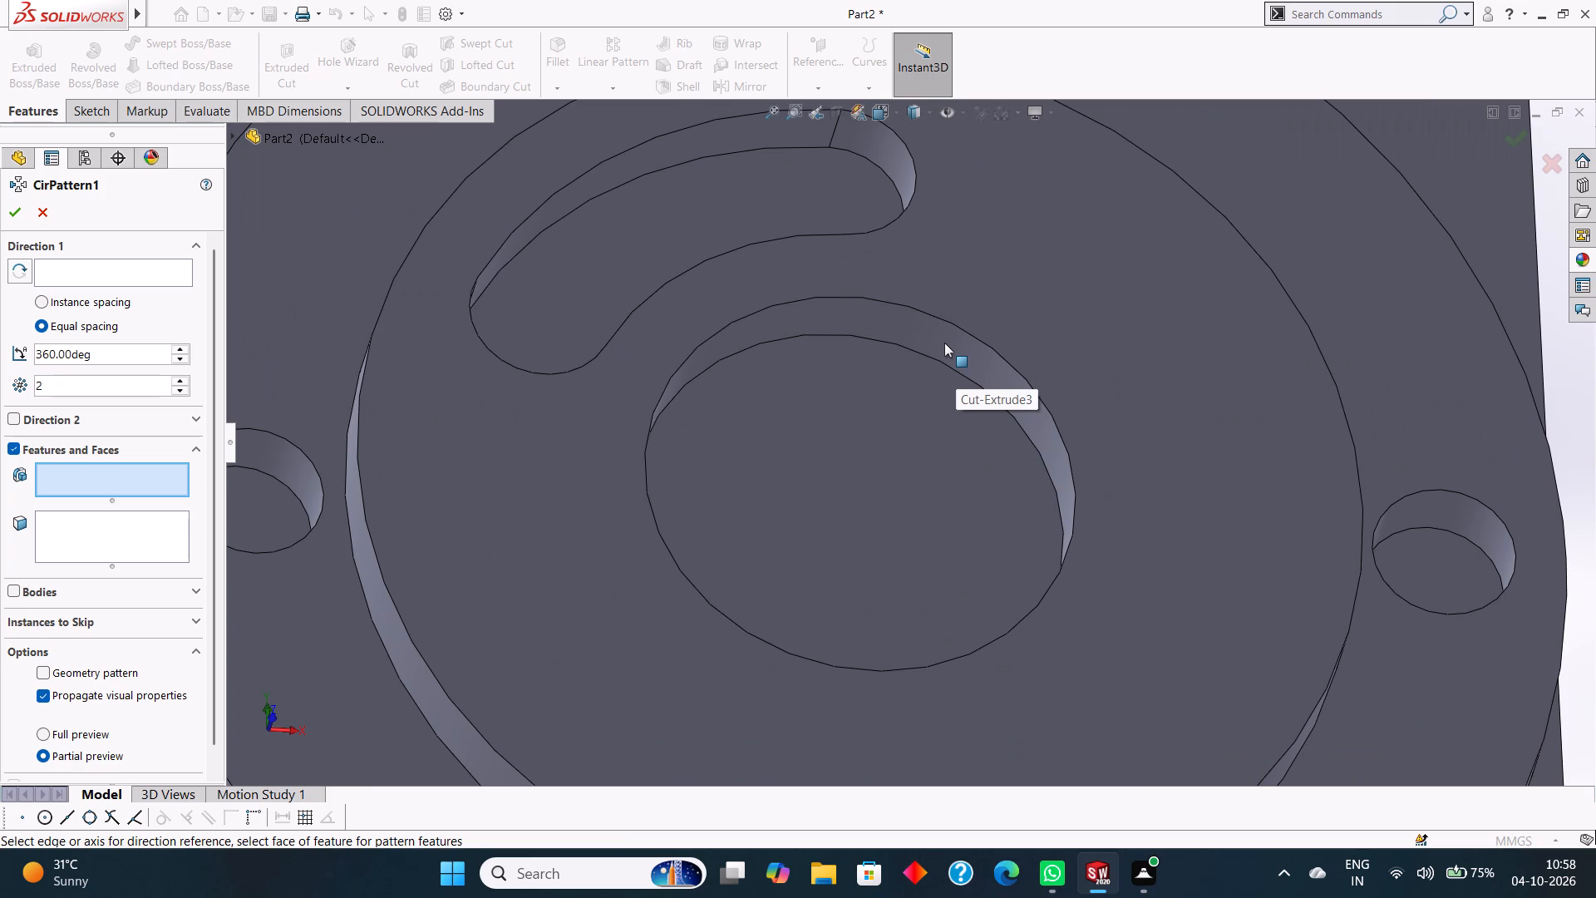
click(123, 276)
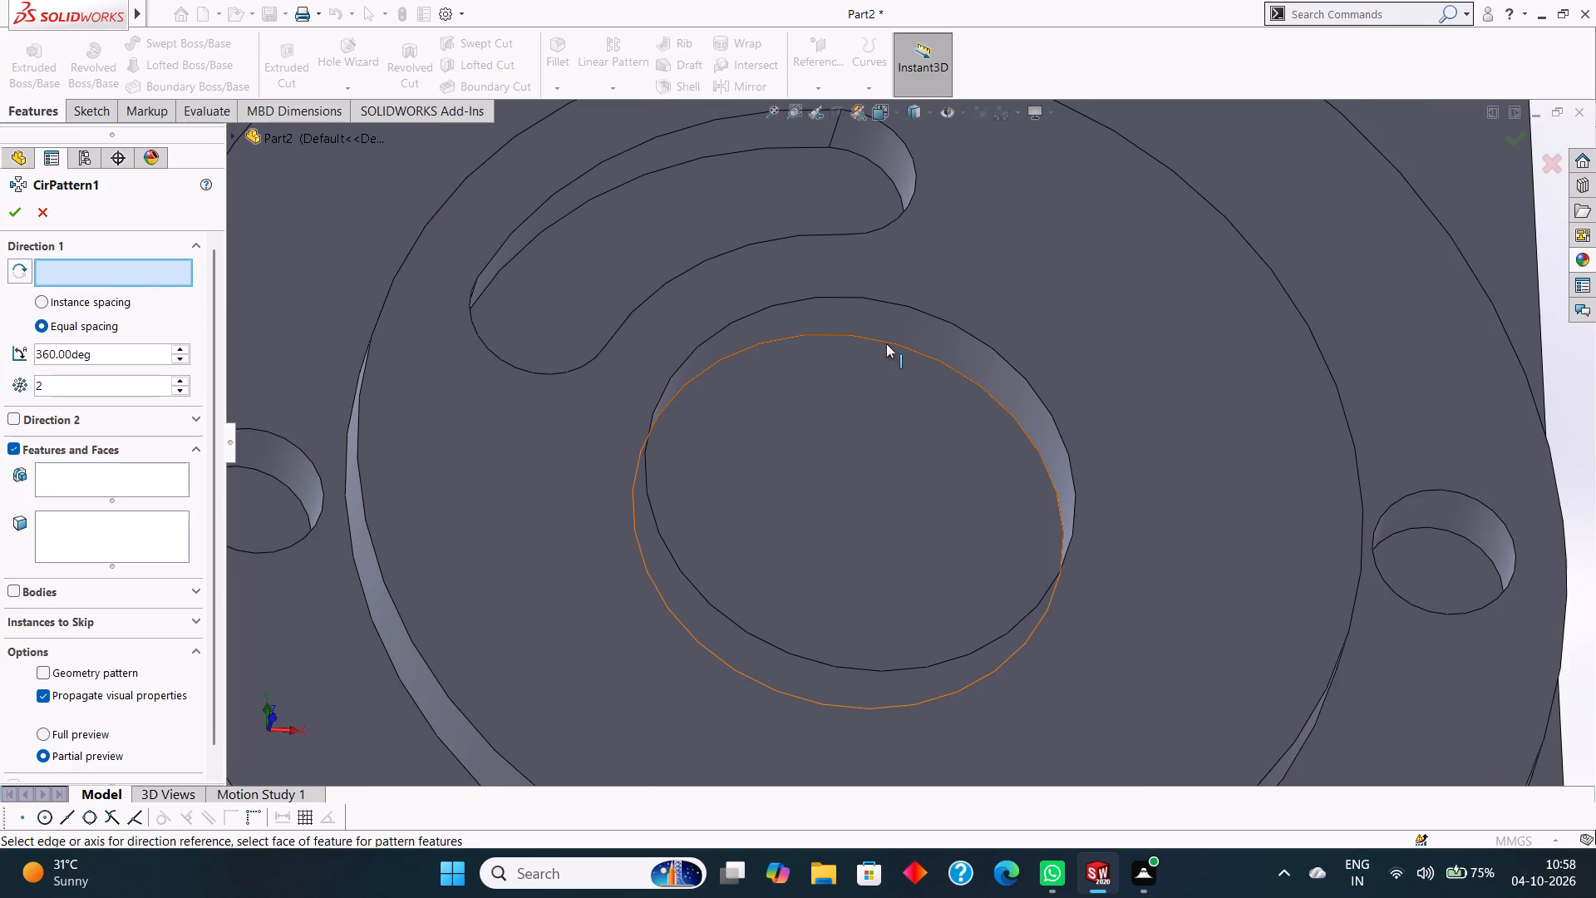
click(897, 321)
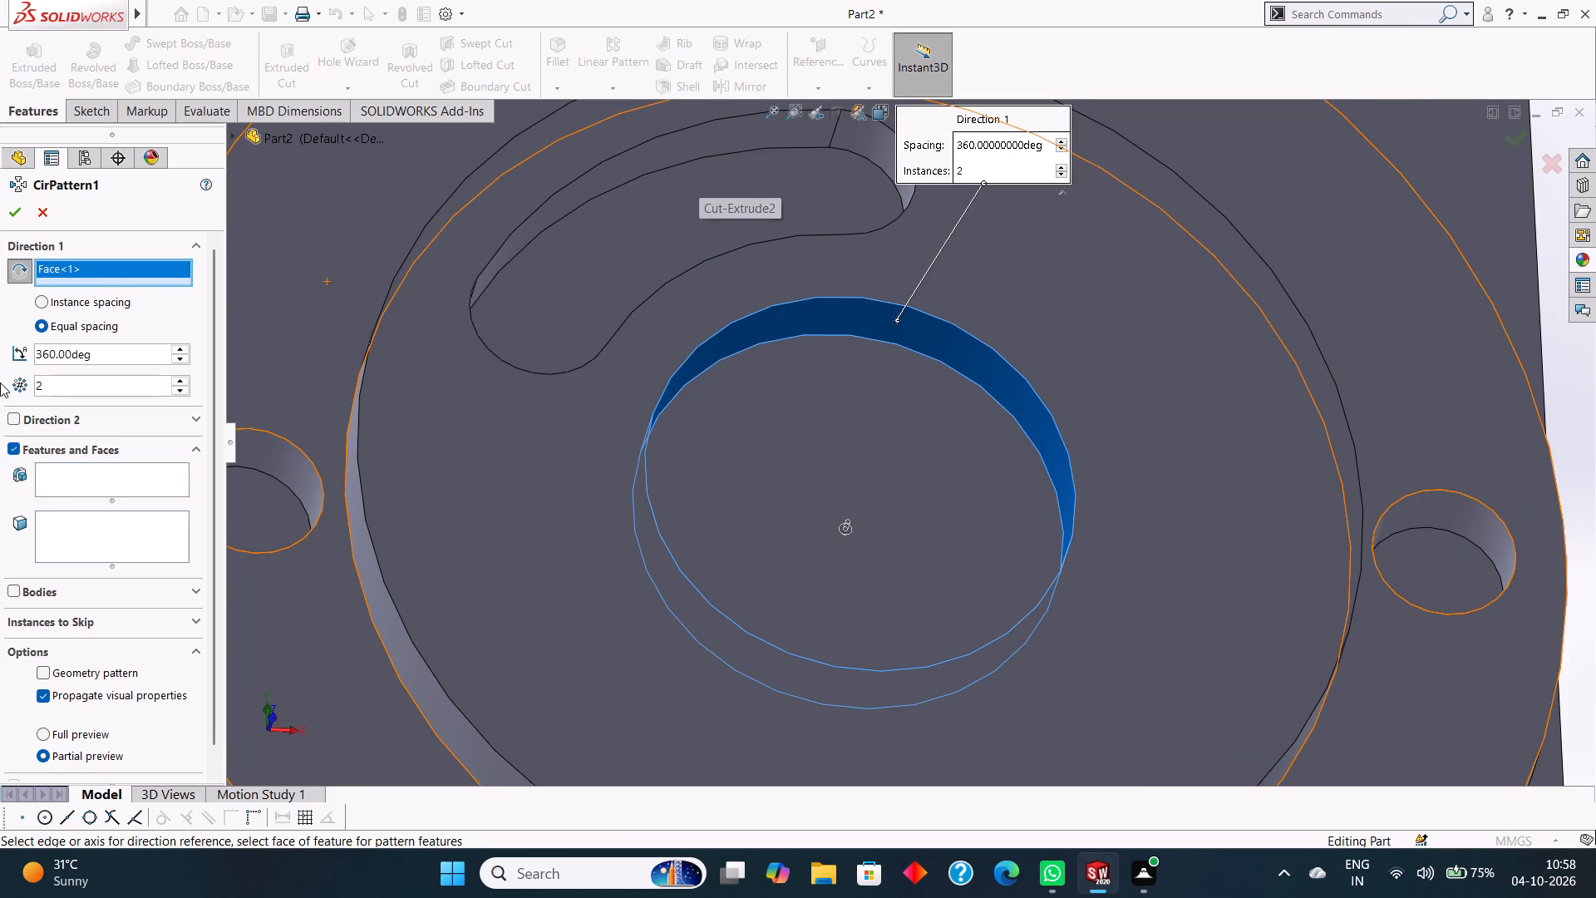
click(54, 490)
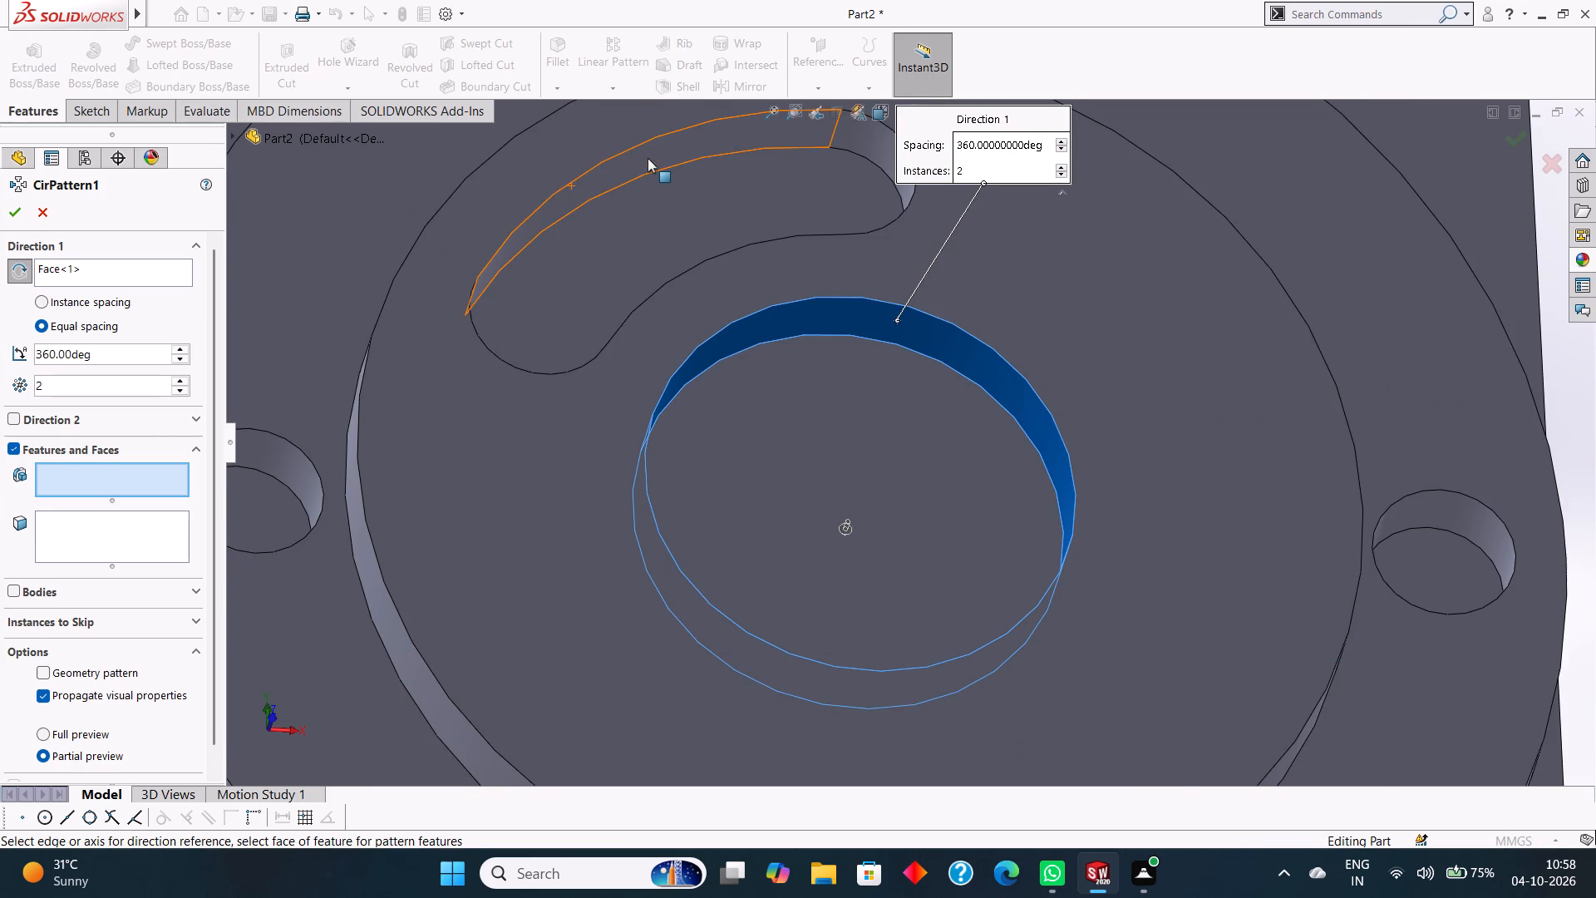
click(648, 158)
scroll(879, 352, up, 4)
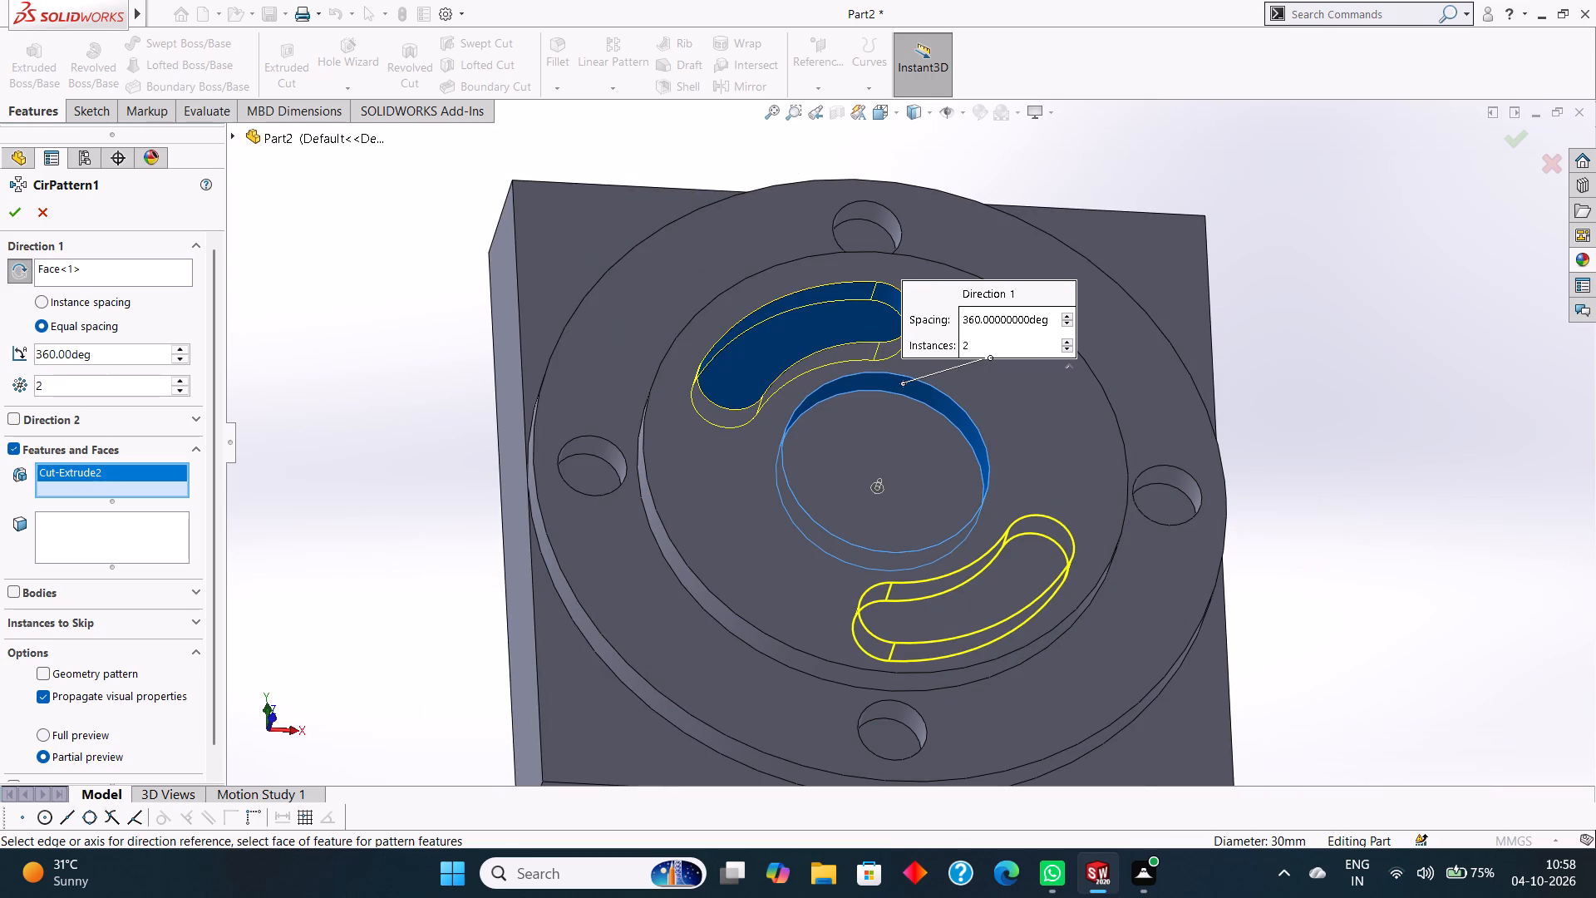
drag(62, 384, 13, 382)
key(3)
key(Return)
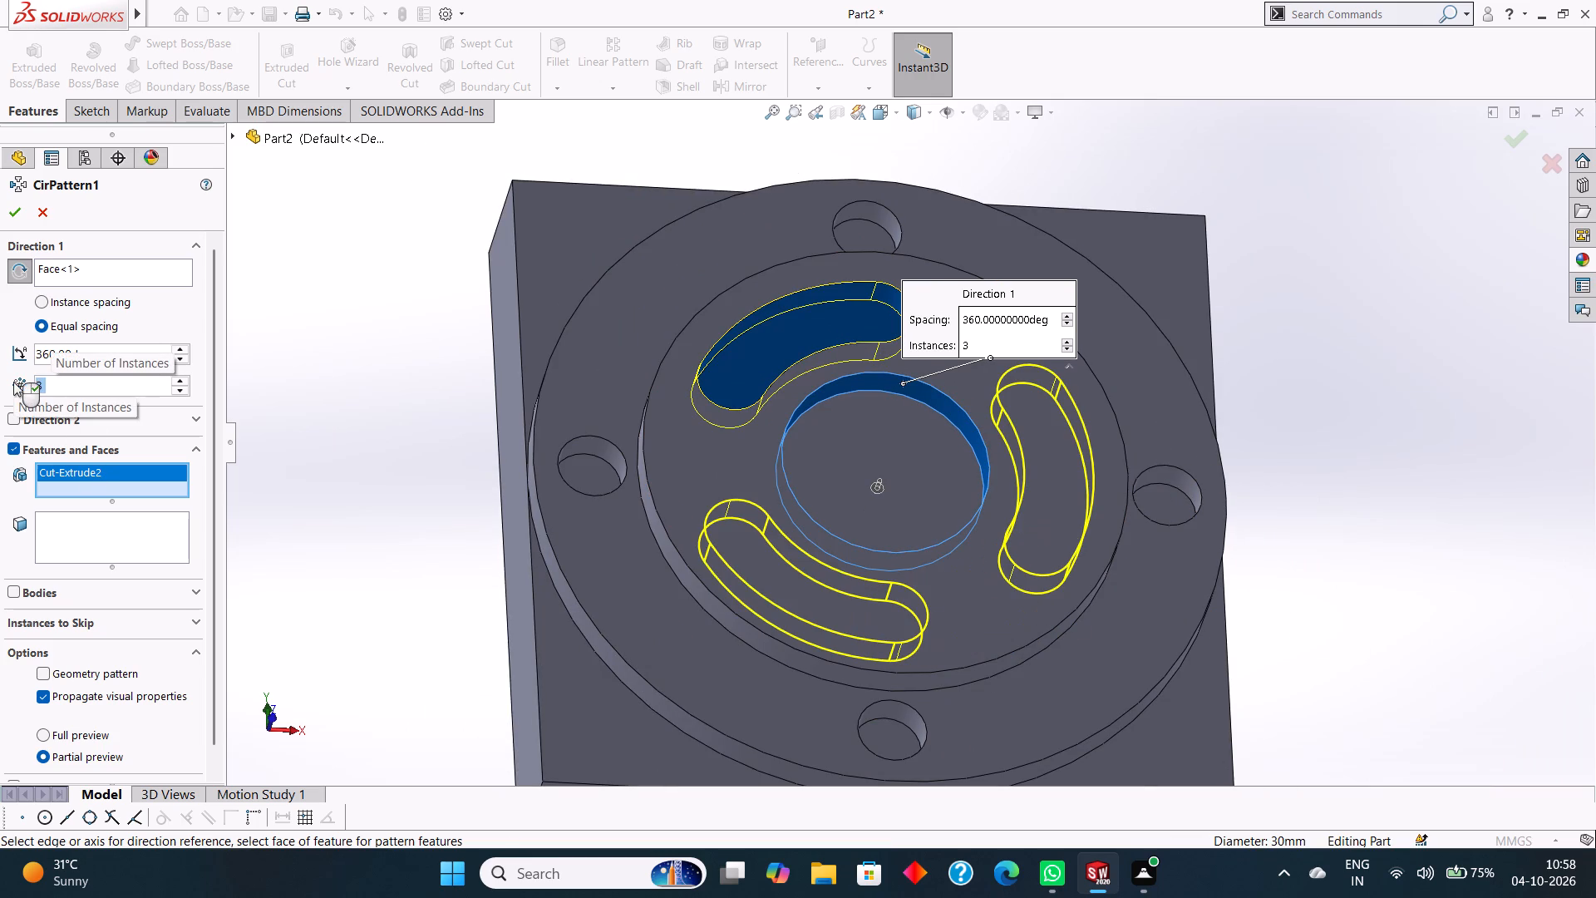
click(7, 215)
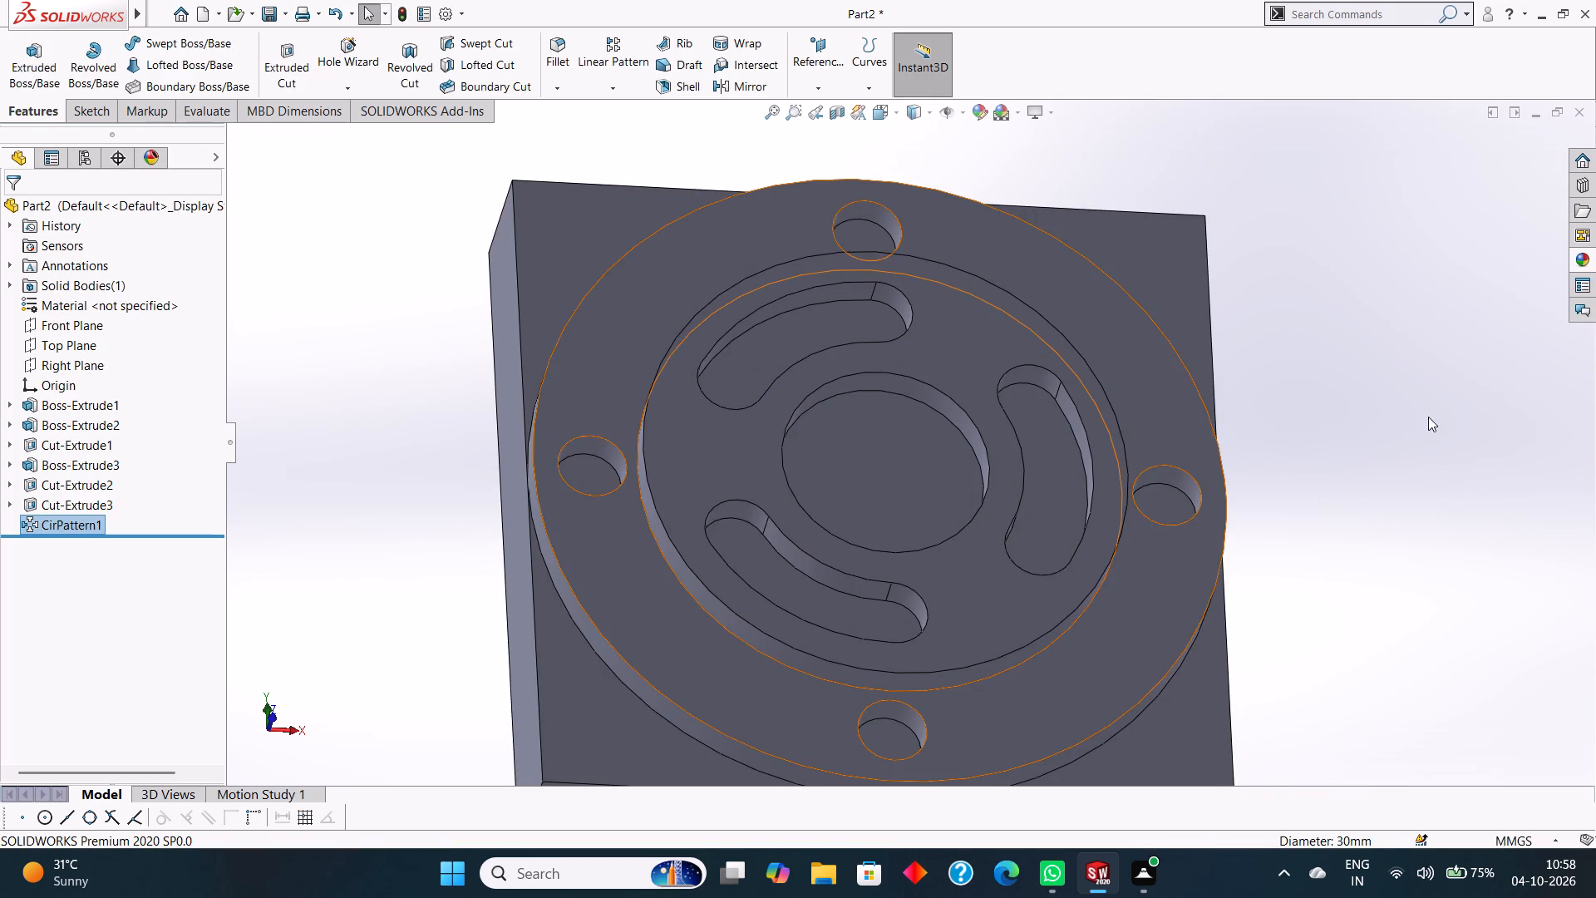
click(1419, 409)
Apply the fire brick appearance from the Stone category to the whole part.
middle_drag(1421, 442, 1420, 379)
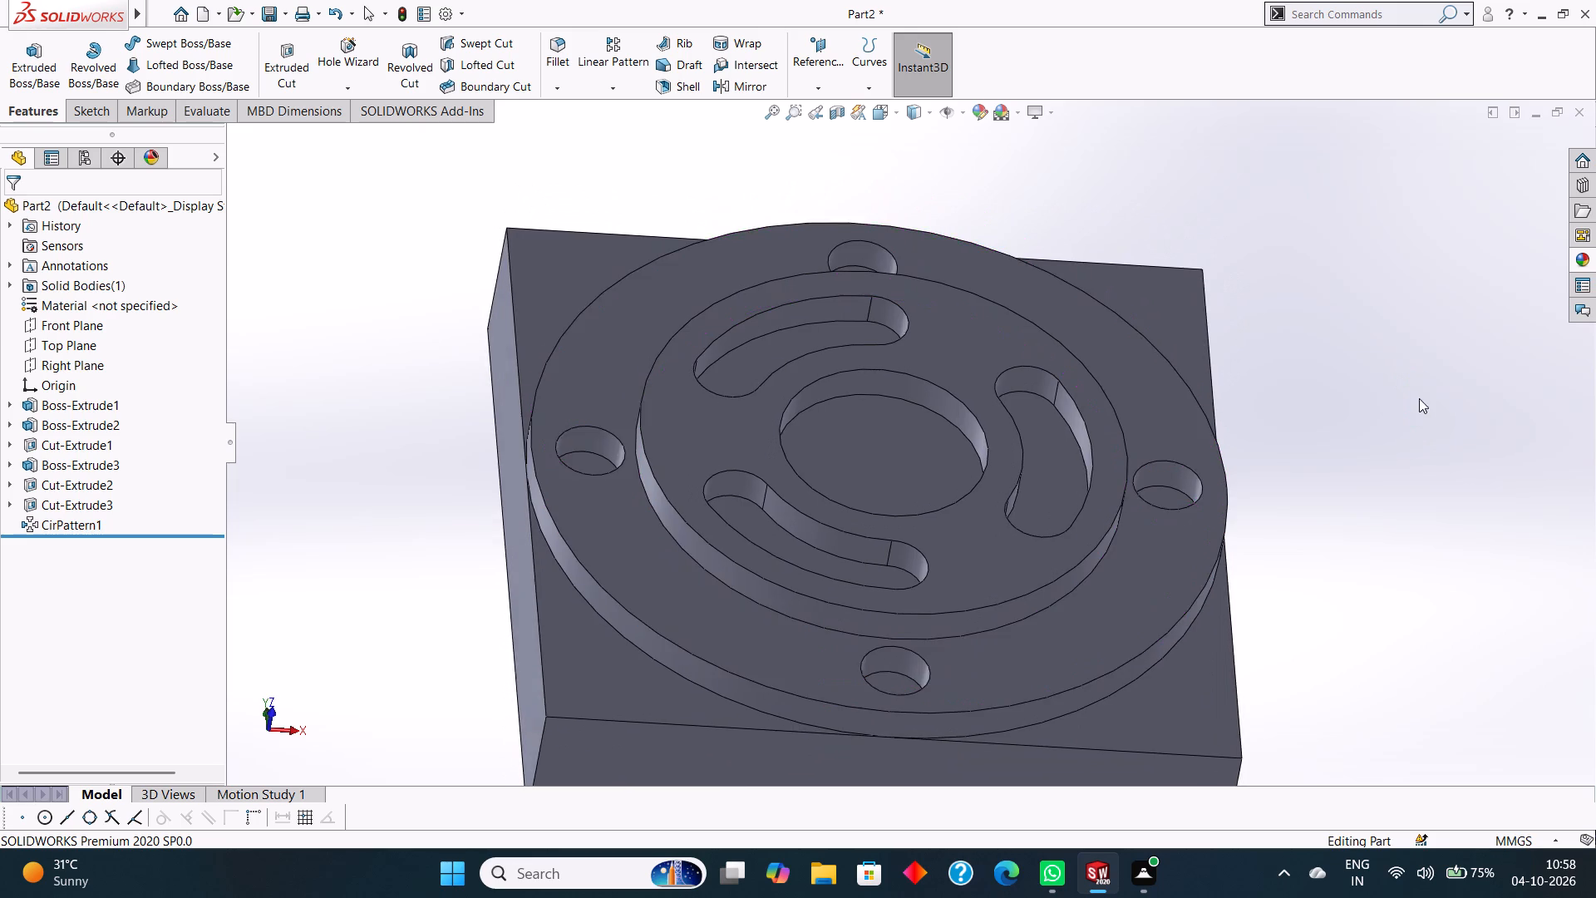
scroll(1413, 439, up, 2)
middle_drag(1398, 512, 1403, 540)
scroll(1411, 538, up, 1)
middle_drag(1411, 538, 1410, 468)
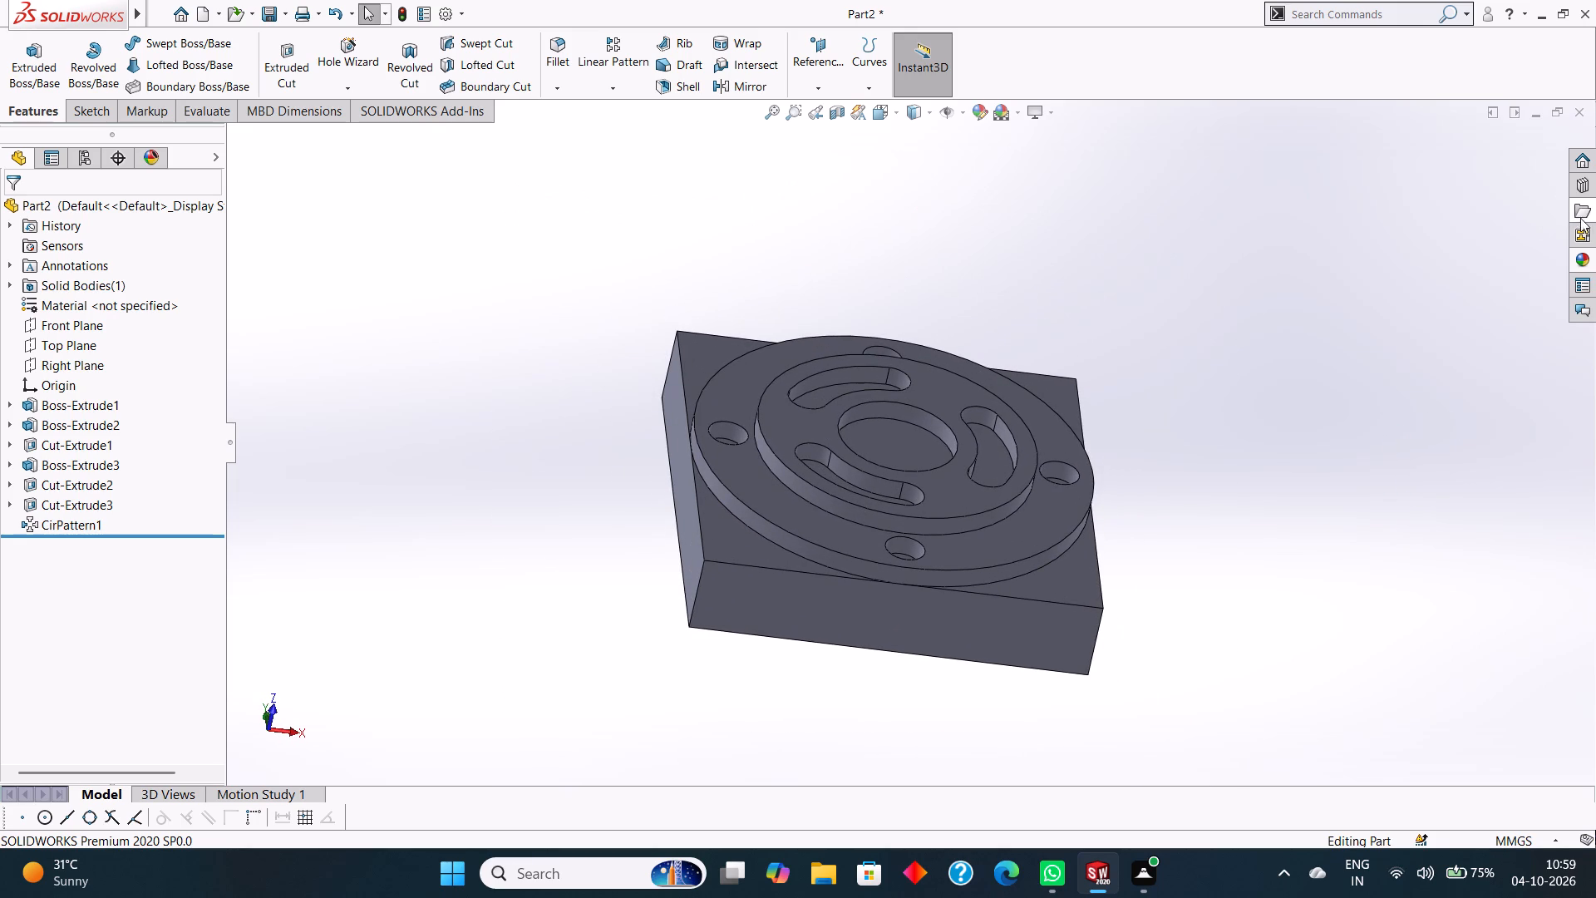
click(981, 112)
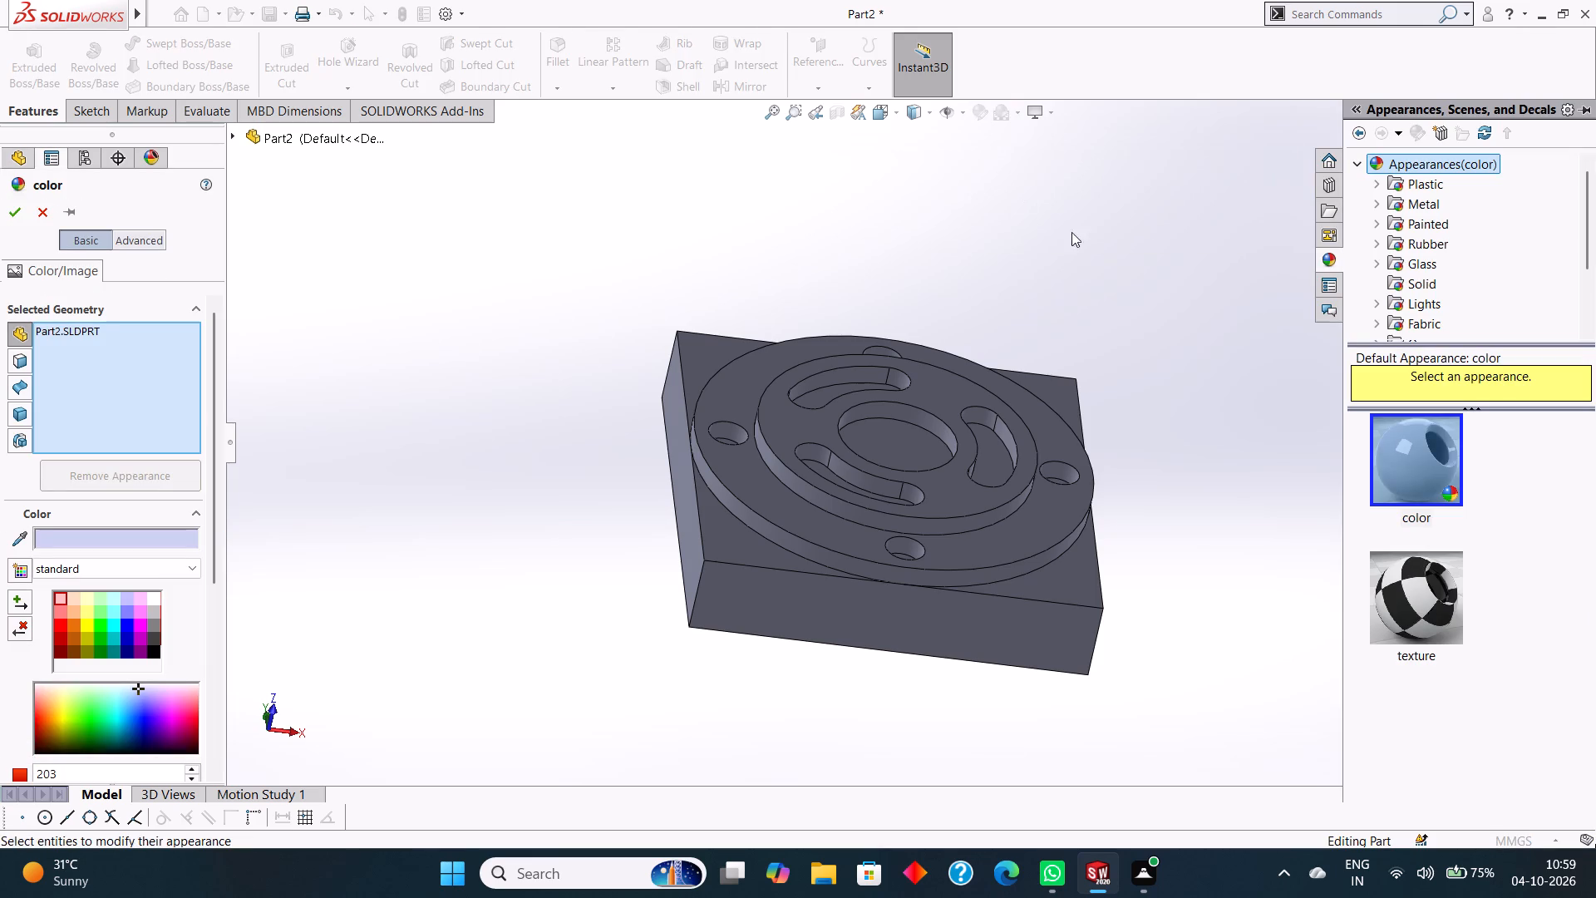
click(1377, 303)
scroll(1441, 303, down, 1)
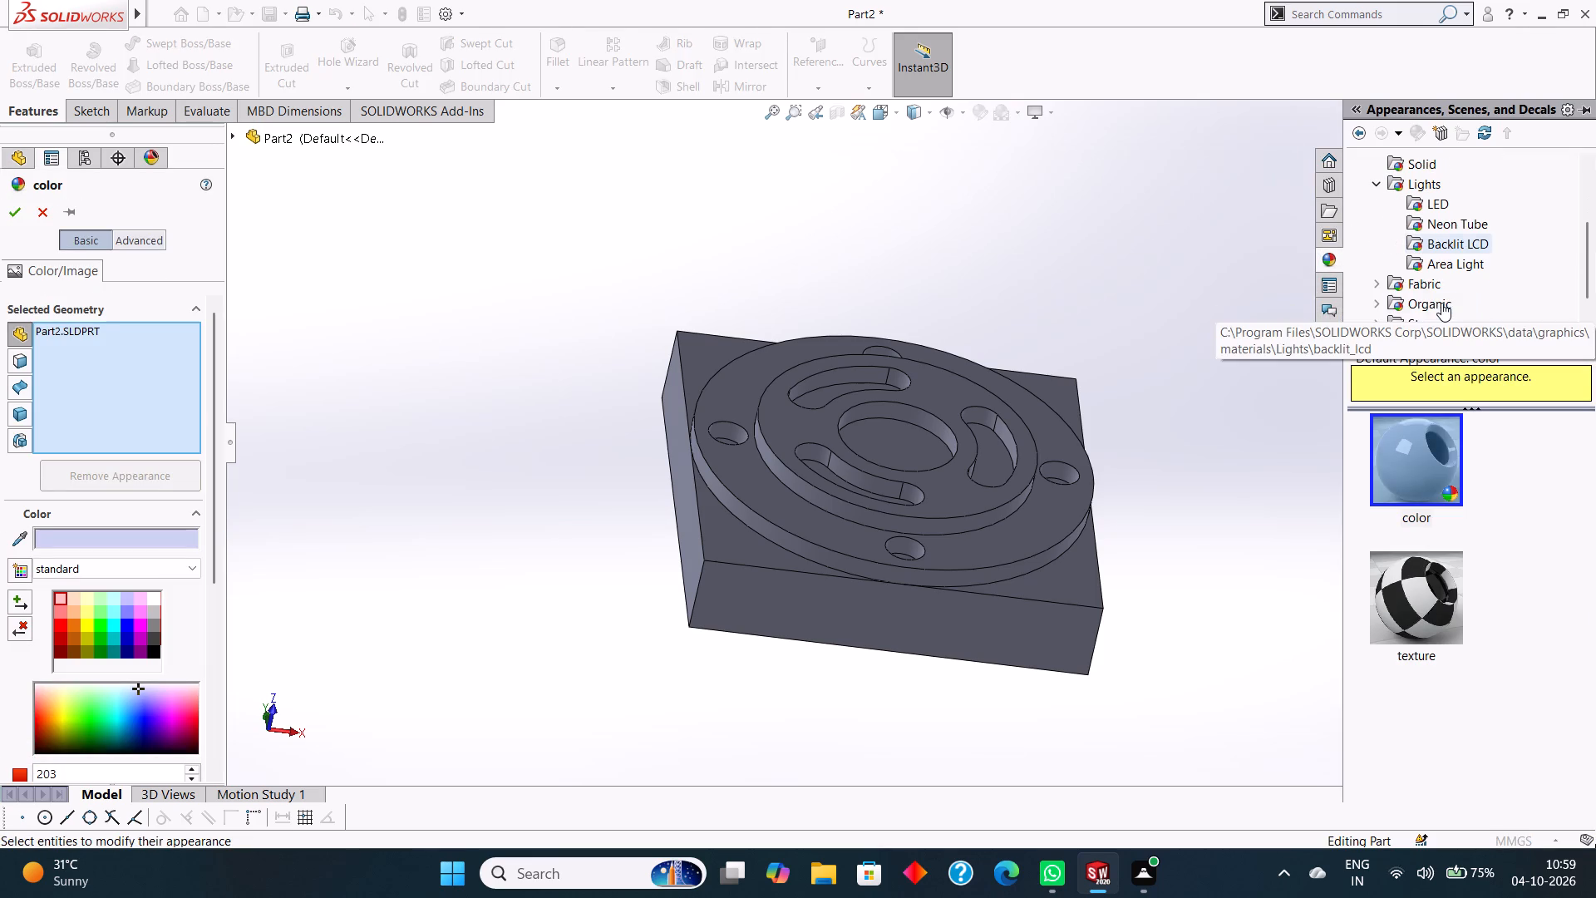
click(1373, 180)
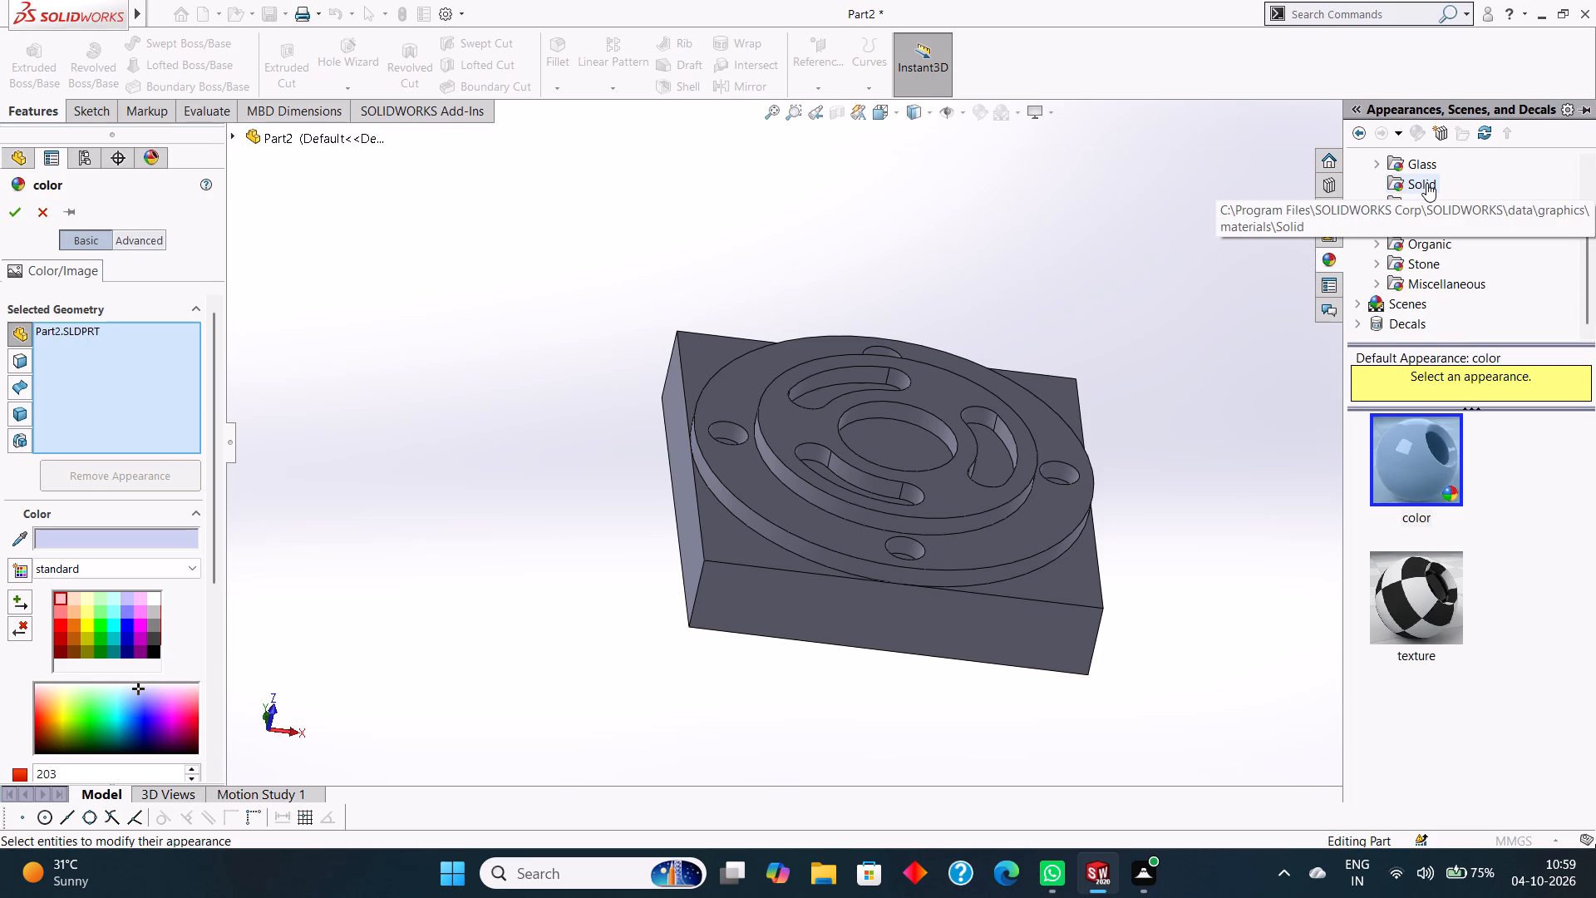
click(1427, 260)
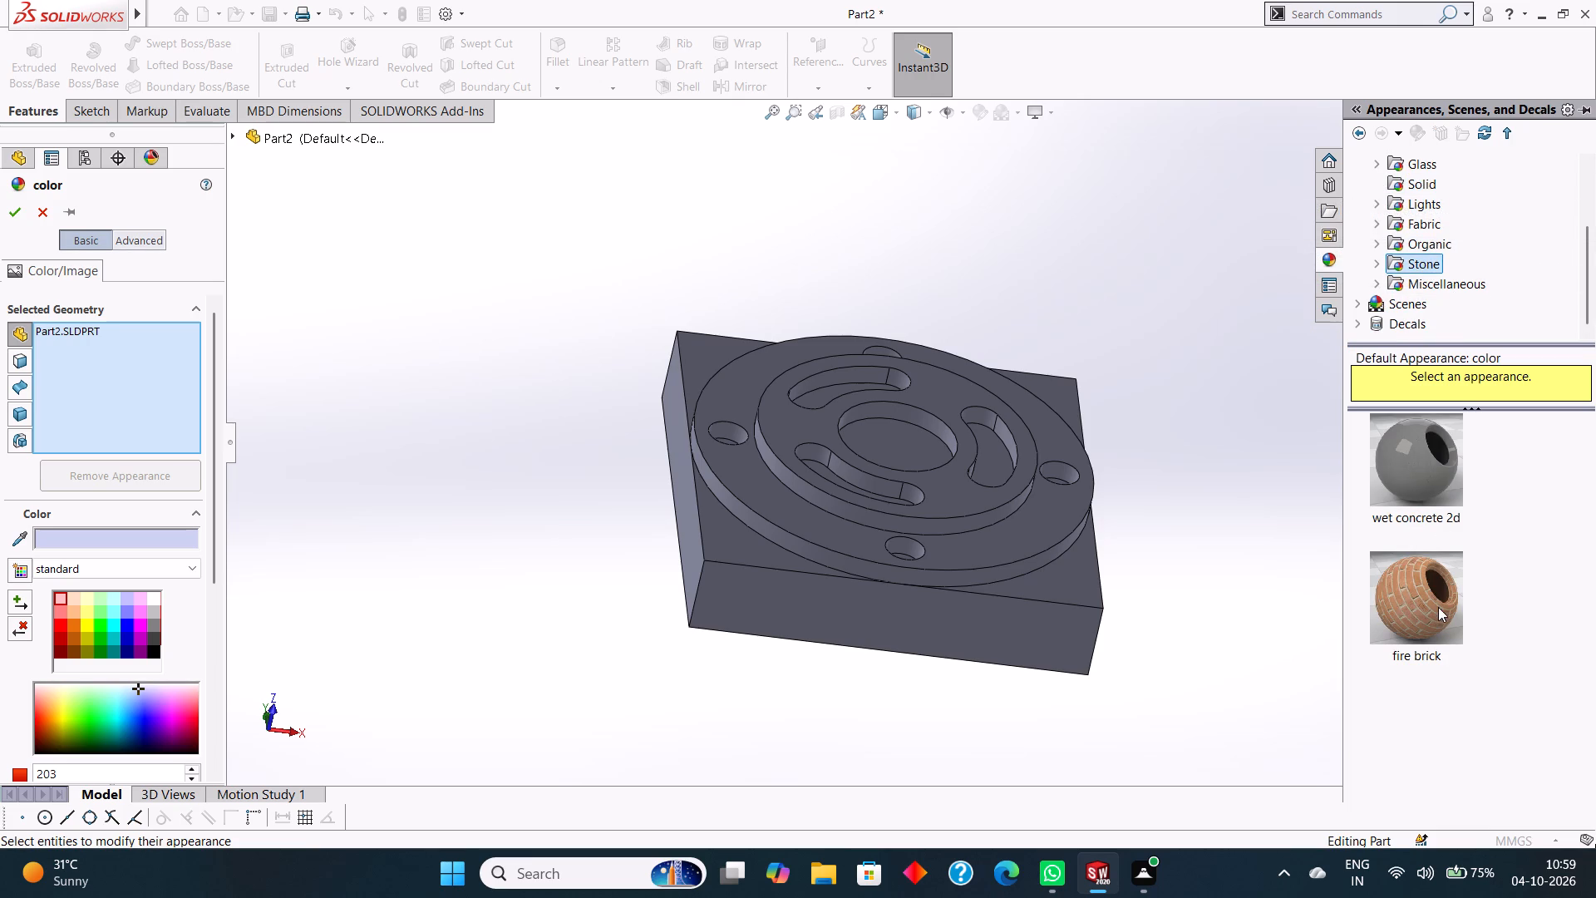
drag(1438, 607, 994, 511)
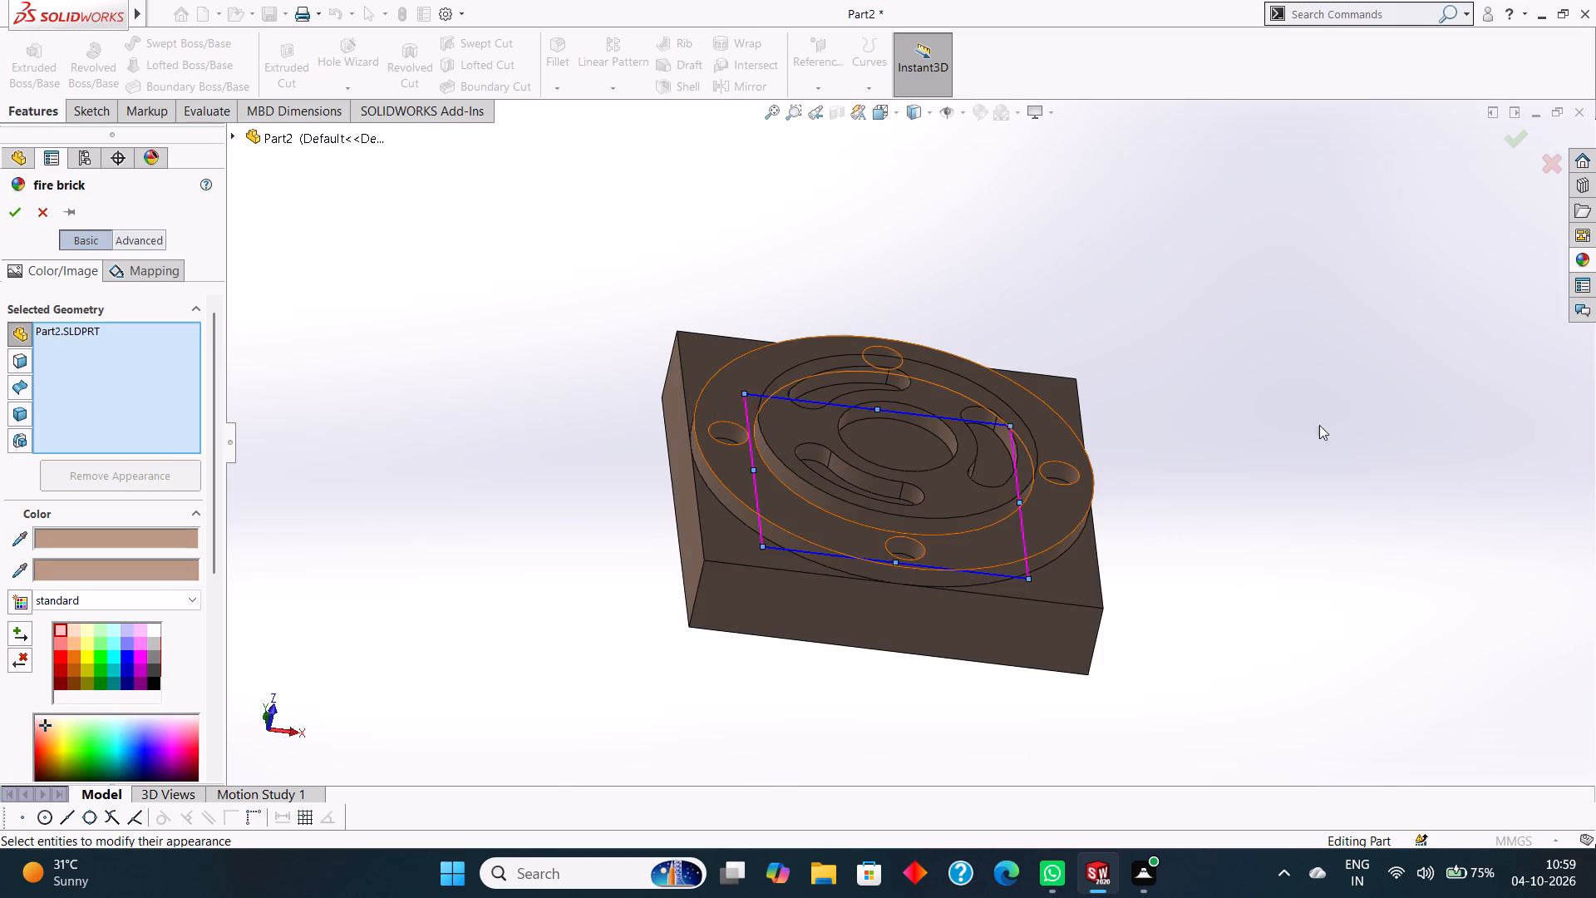
click(17, 222)
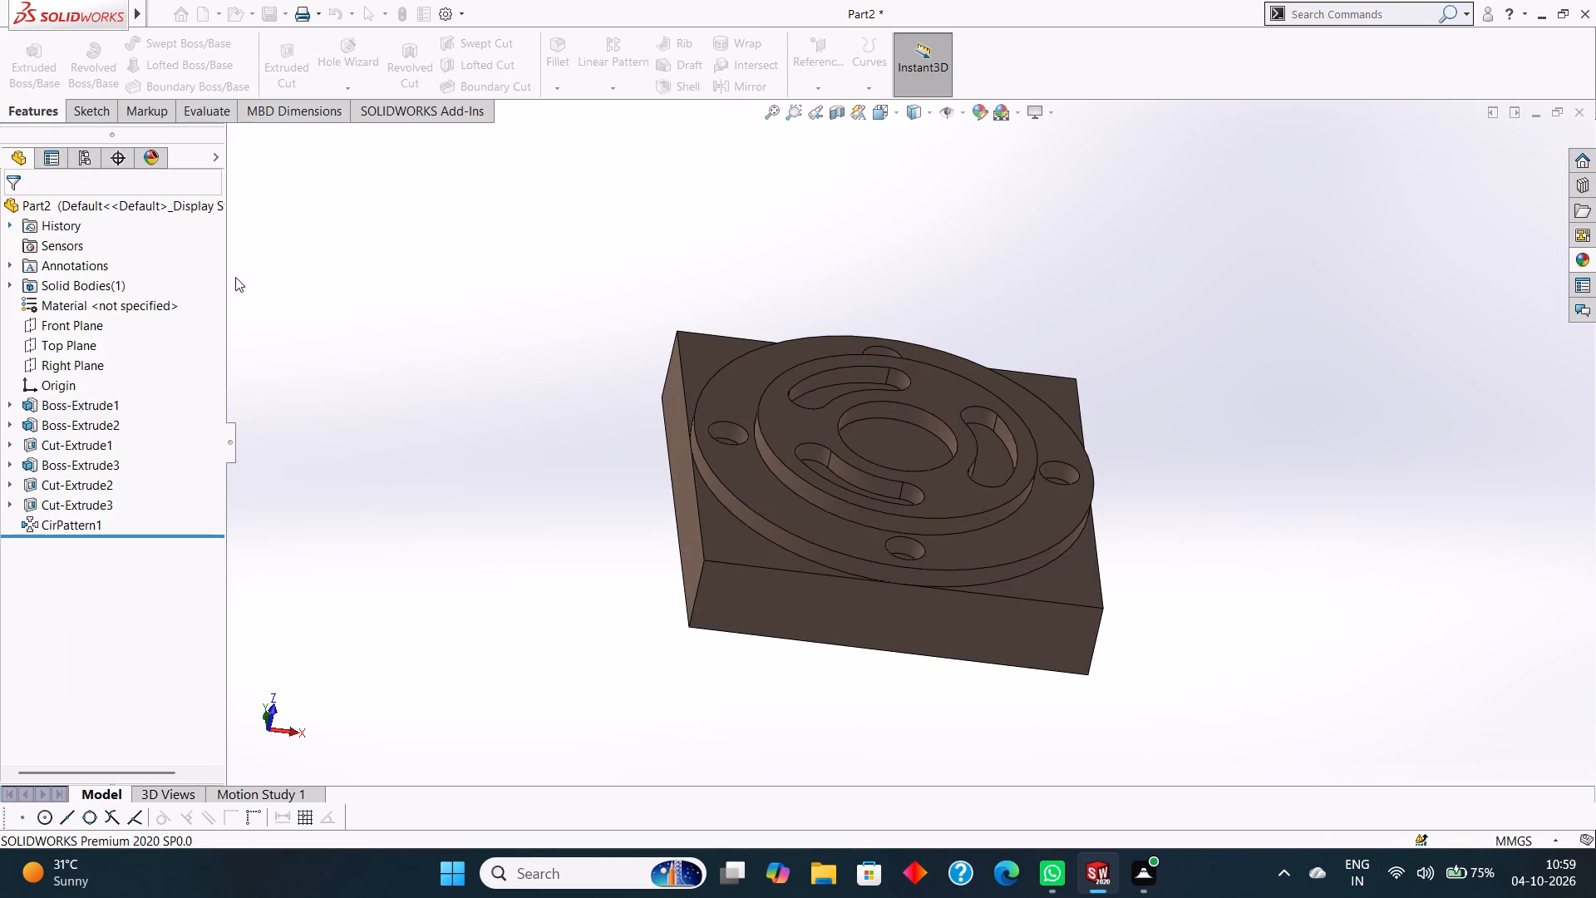
click(1069, 304)
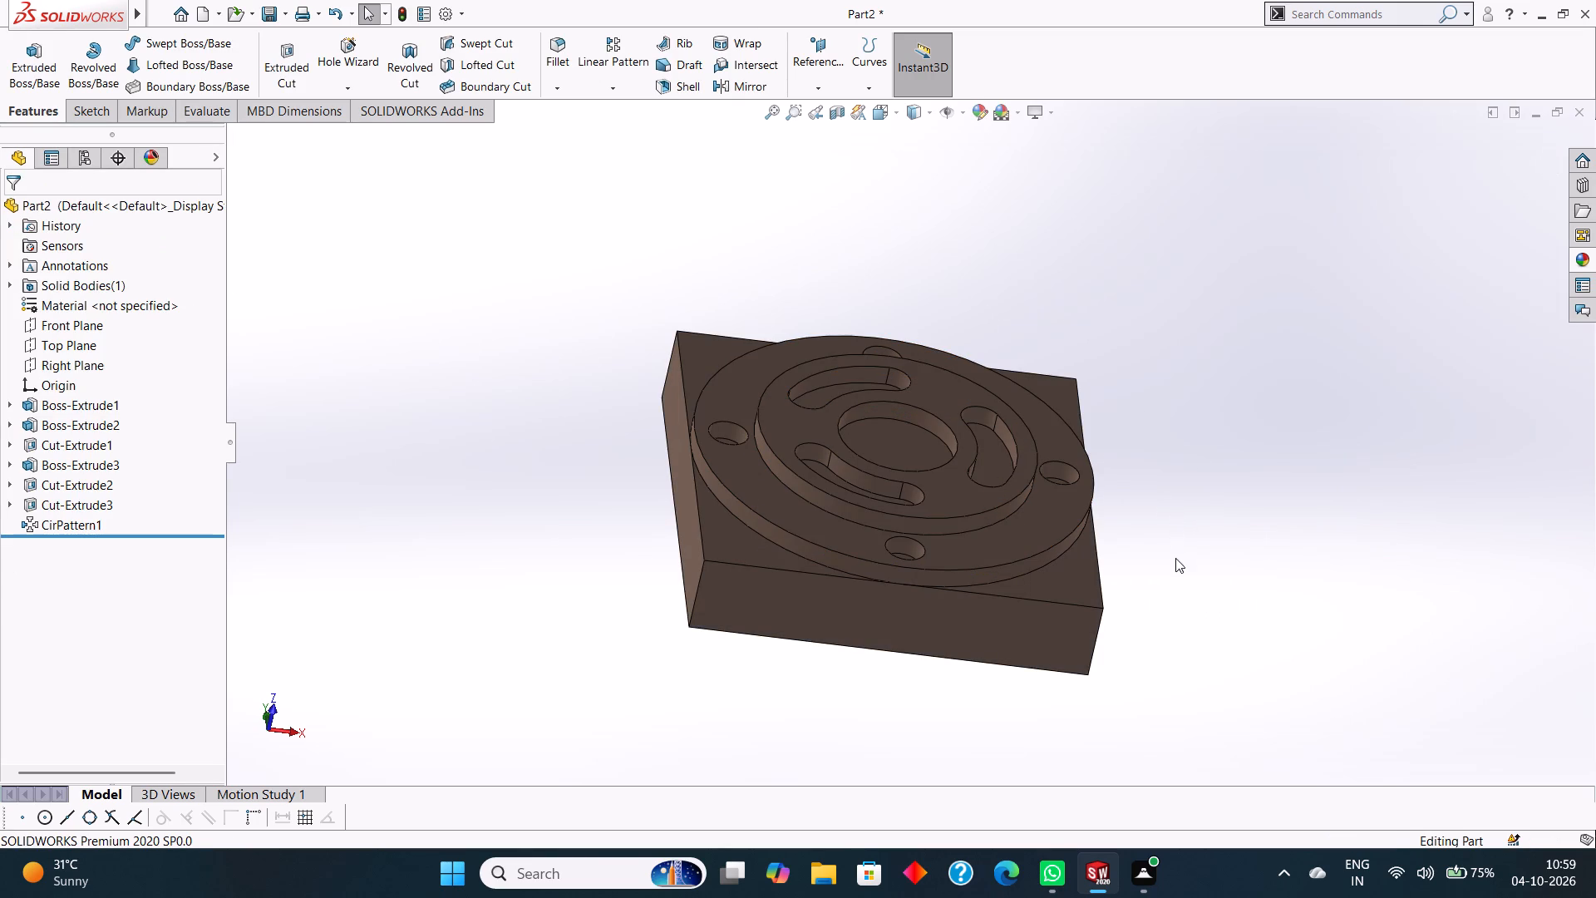
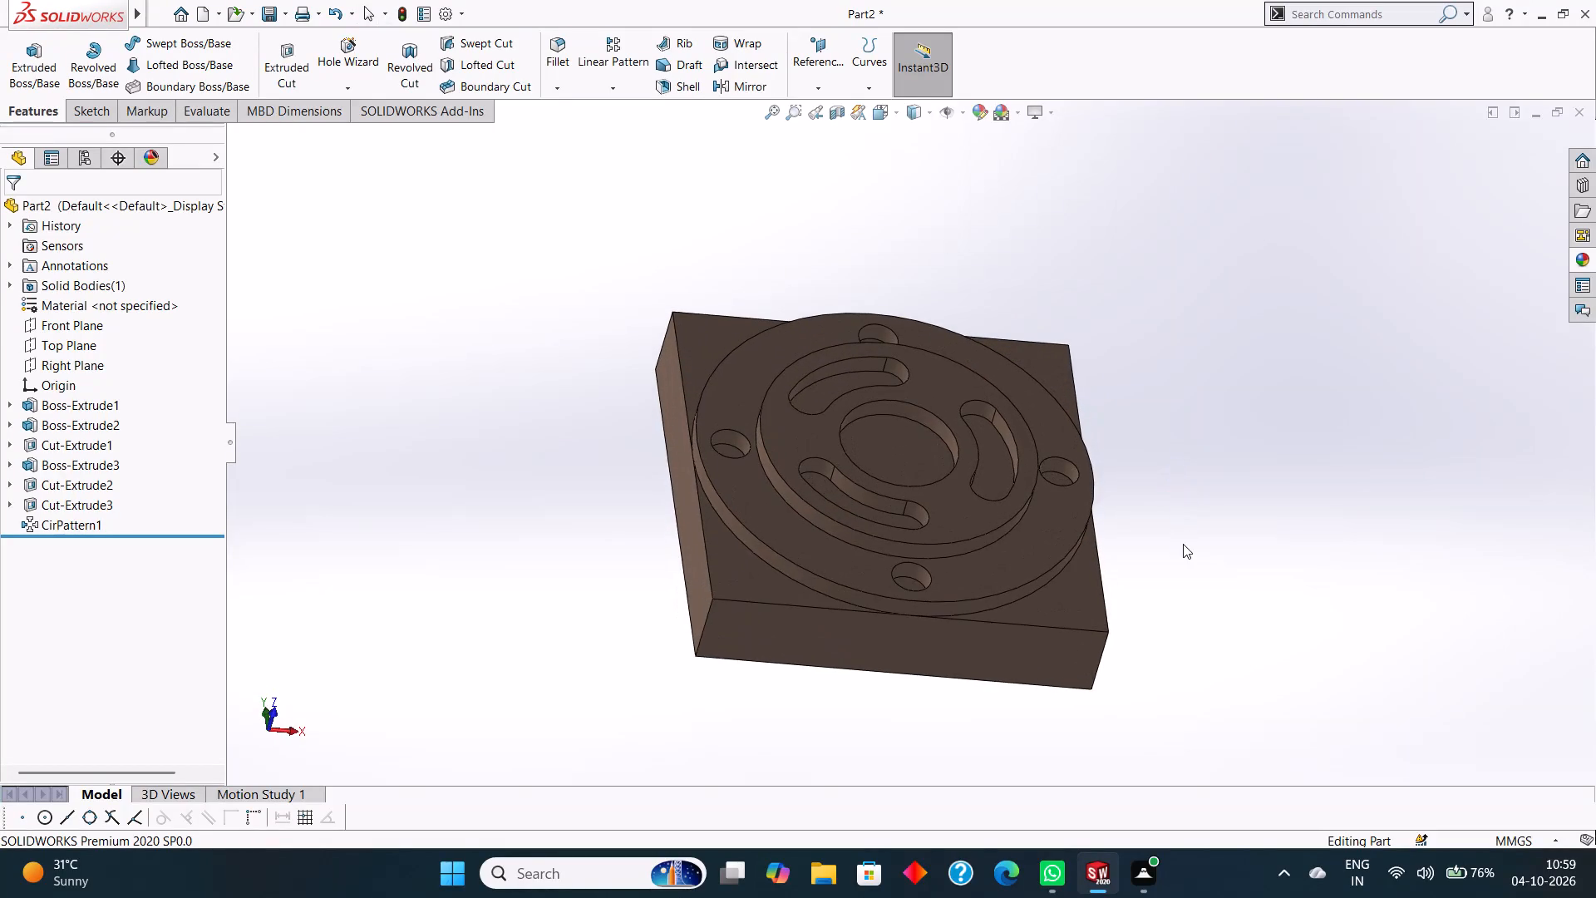
Save the part as a SOLIDWORKS Part file named "rotary fixture plate" in the tryfuji folder.
scroll(1183, 541, up, 2)
middle_drag(1141, 461, 1116, 426)
scroll(1118, 426, down, 1)
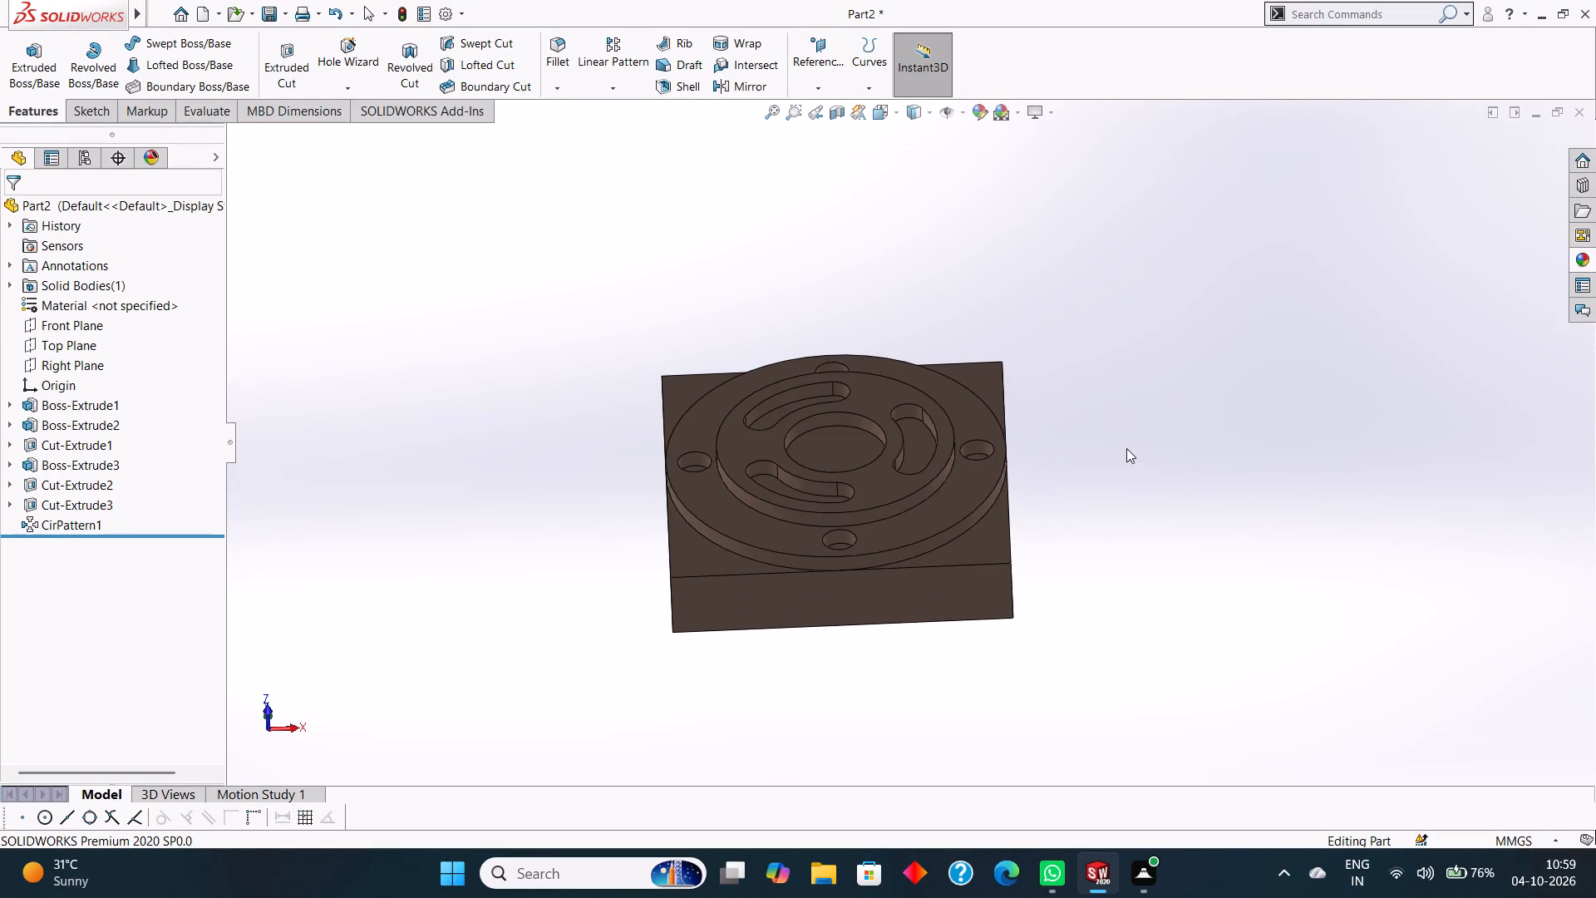
key(ctrl+s)
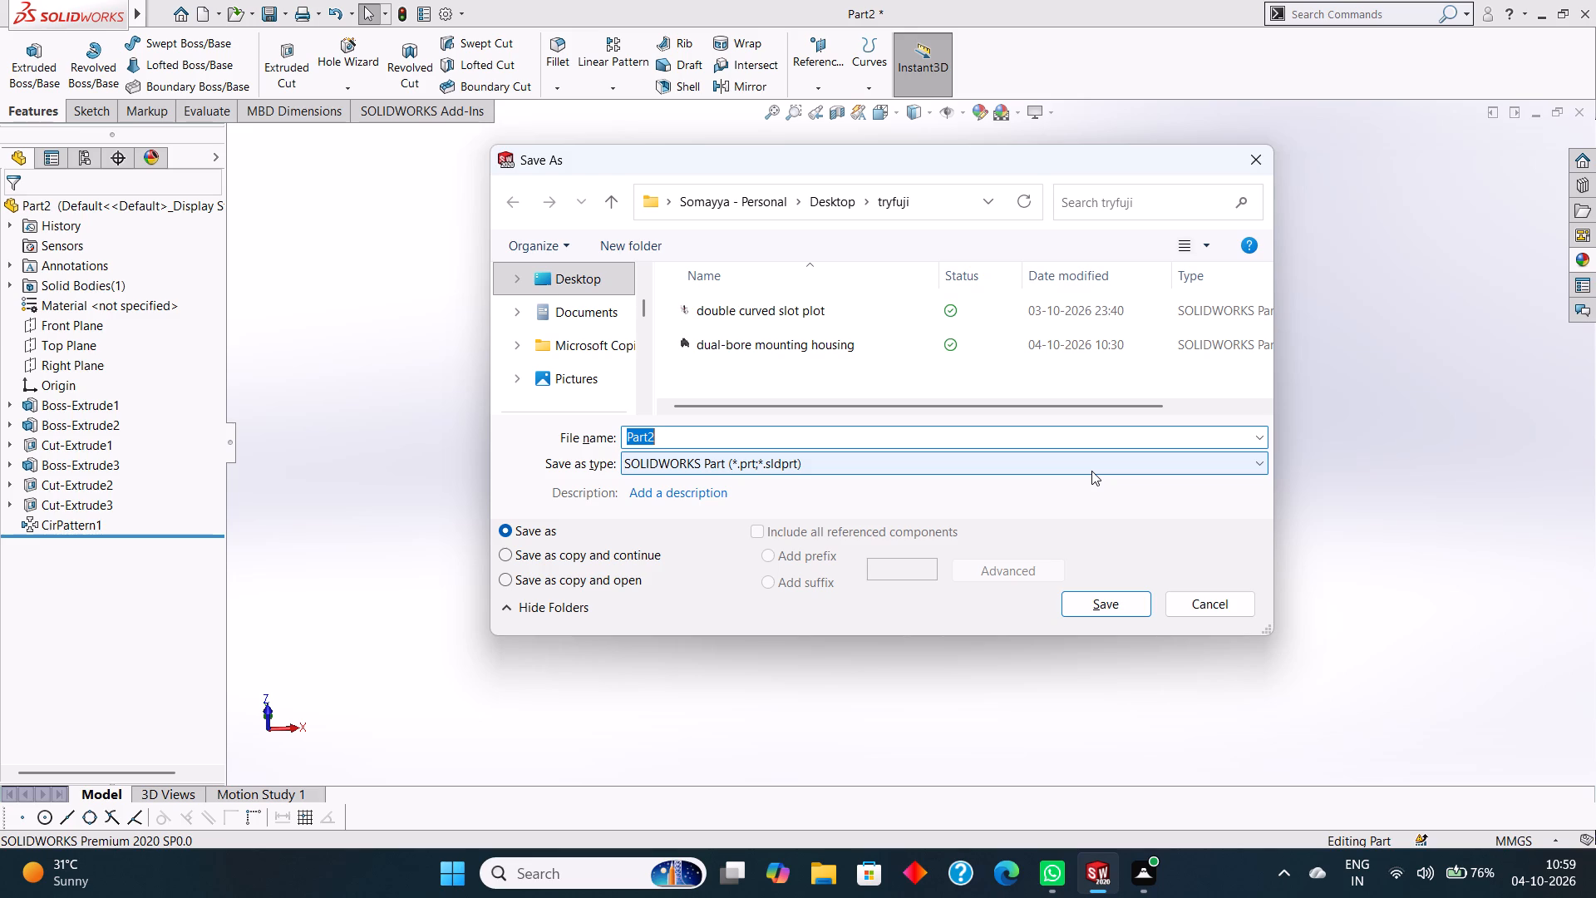
key(BackSpace)
text(rotary)
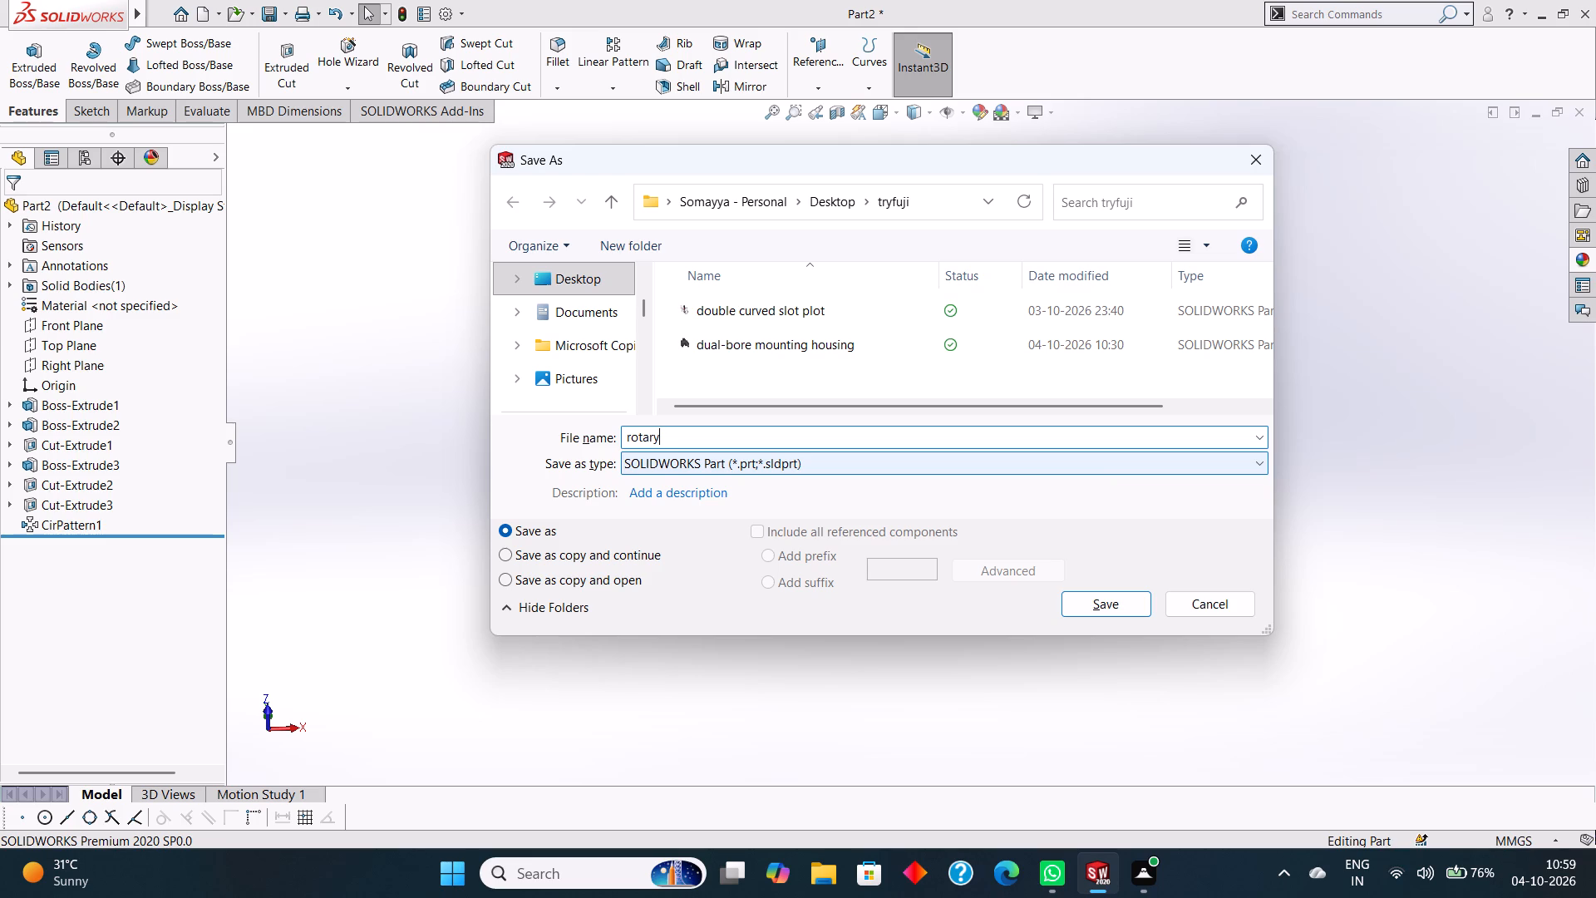
key(space)
text(fix)
text(ture plate)
key(Return)
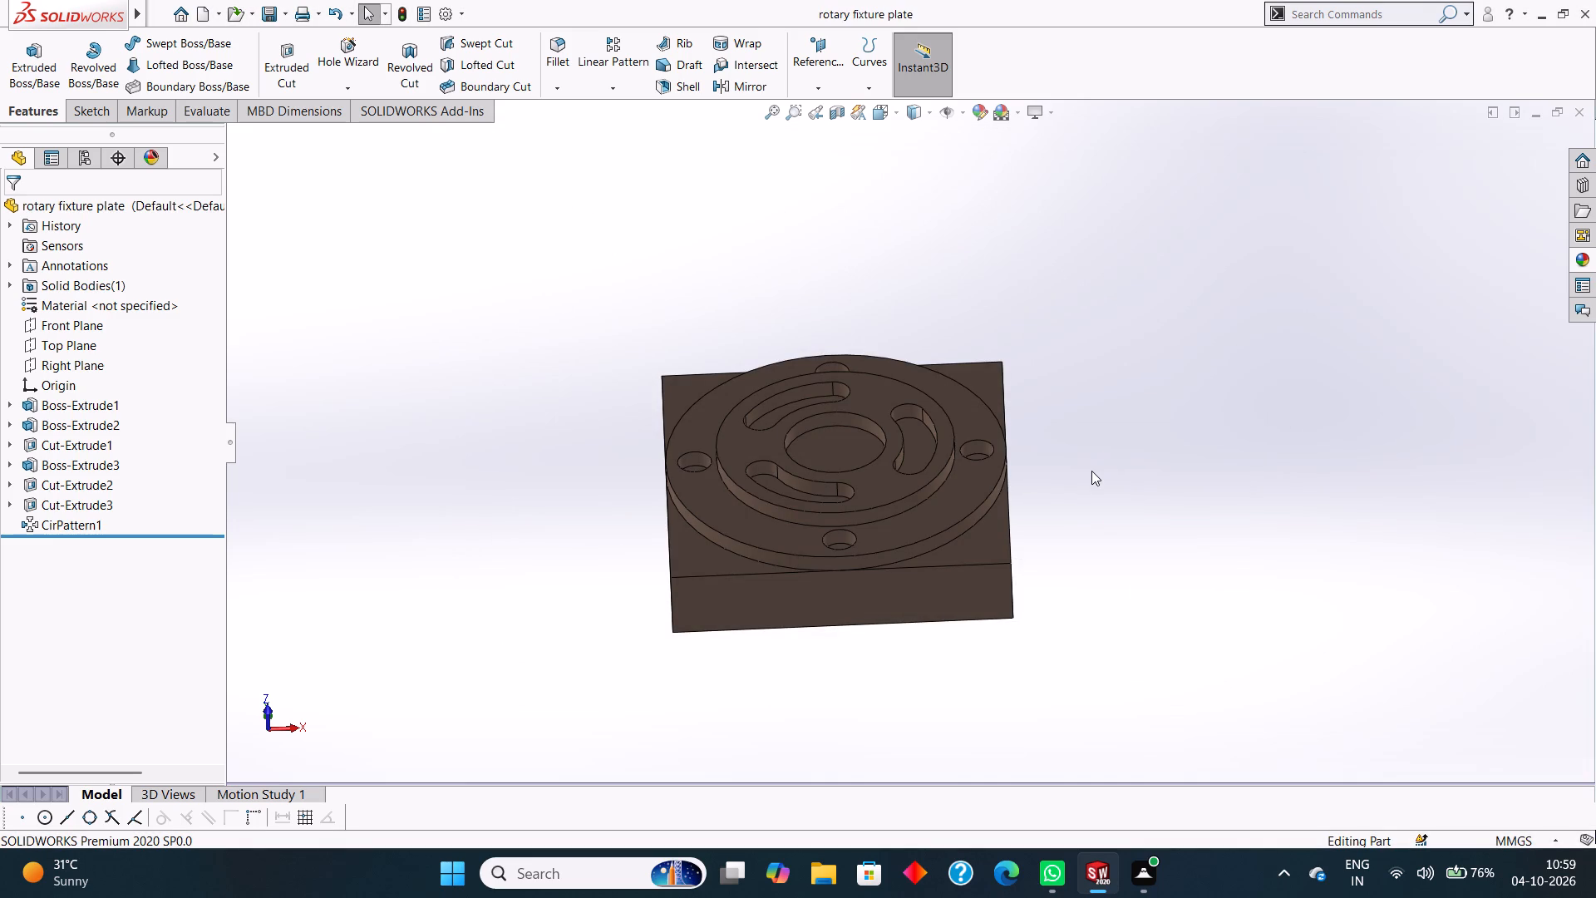
Save a PDF copy of the part as "rotary fixture plate" in the tryfuji folder.
click(284, 12)
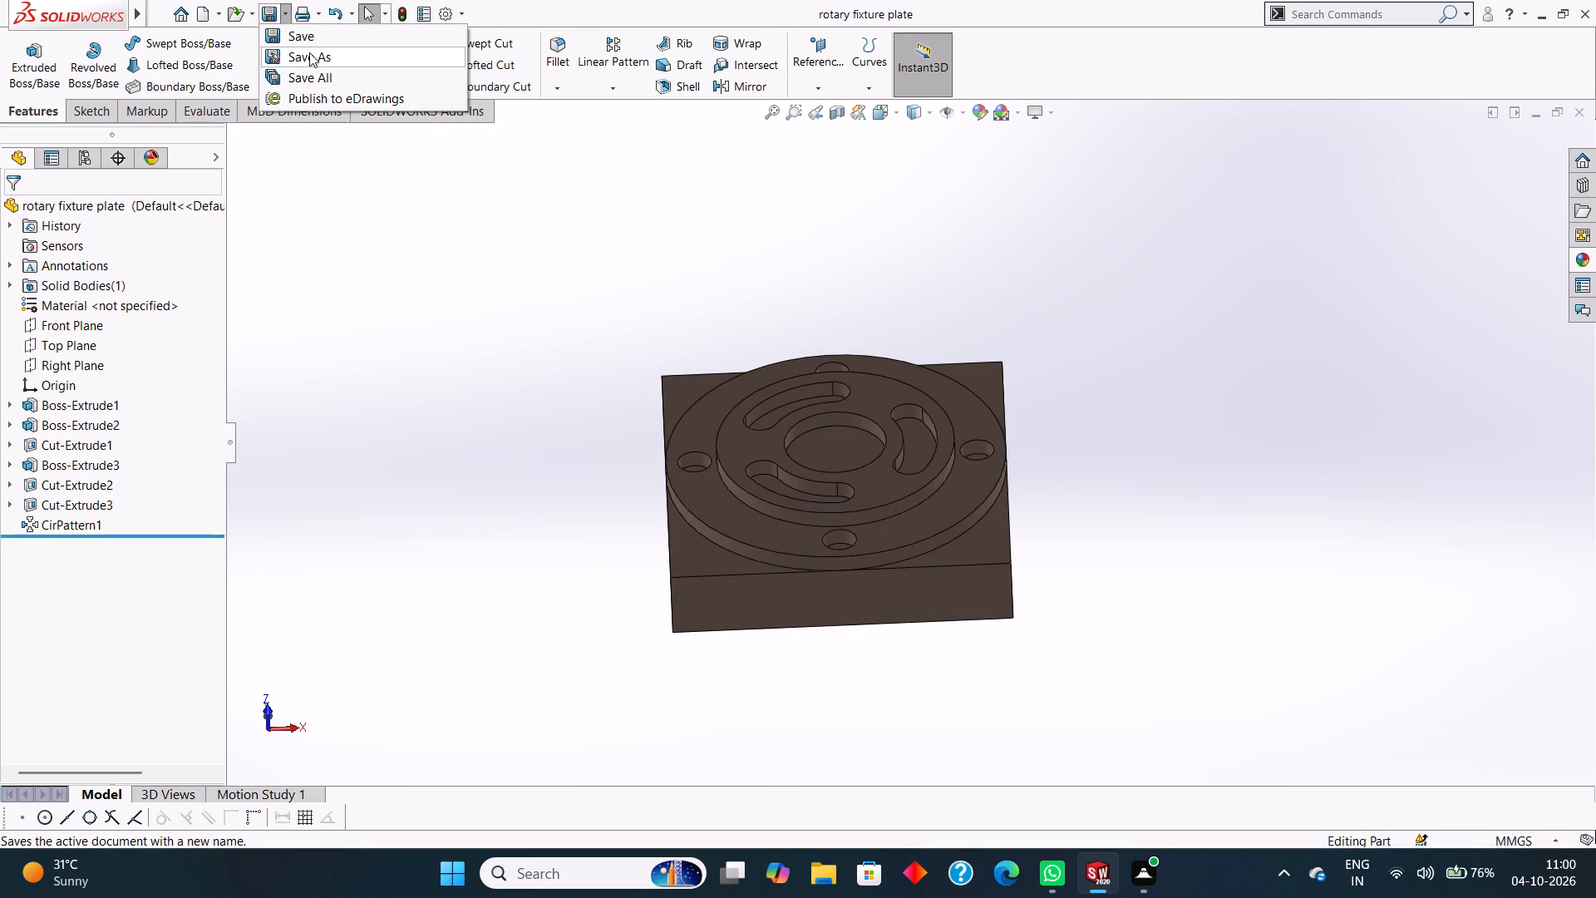
click(309, 52)
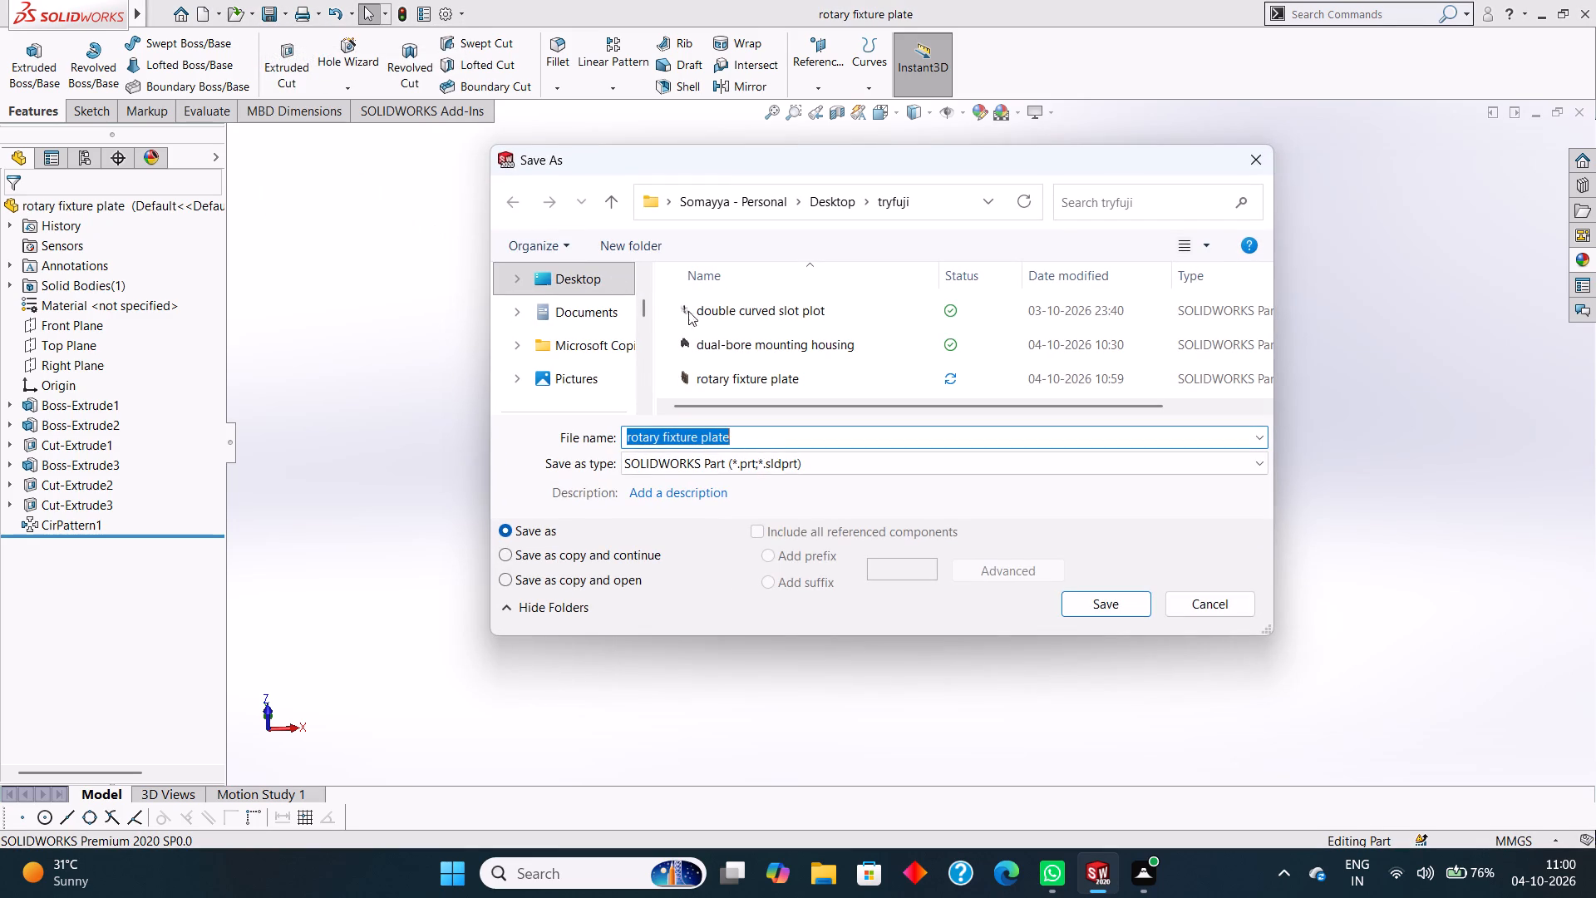
click(804, 463)
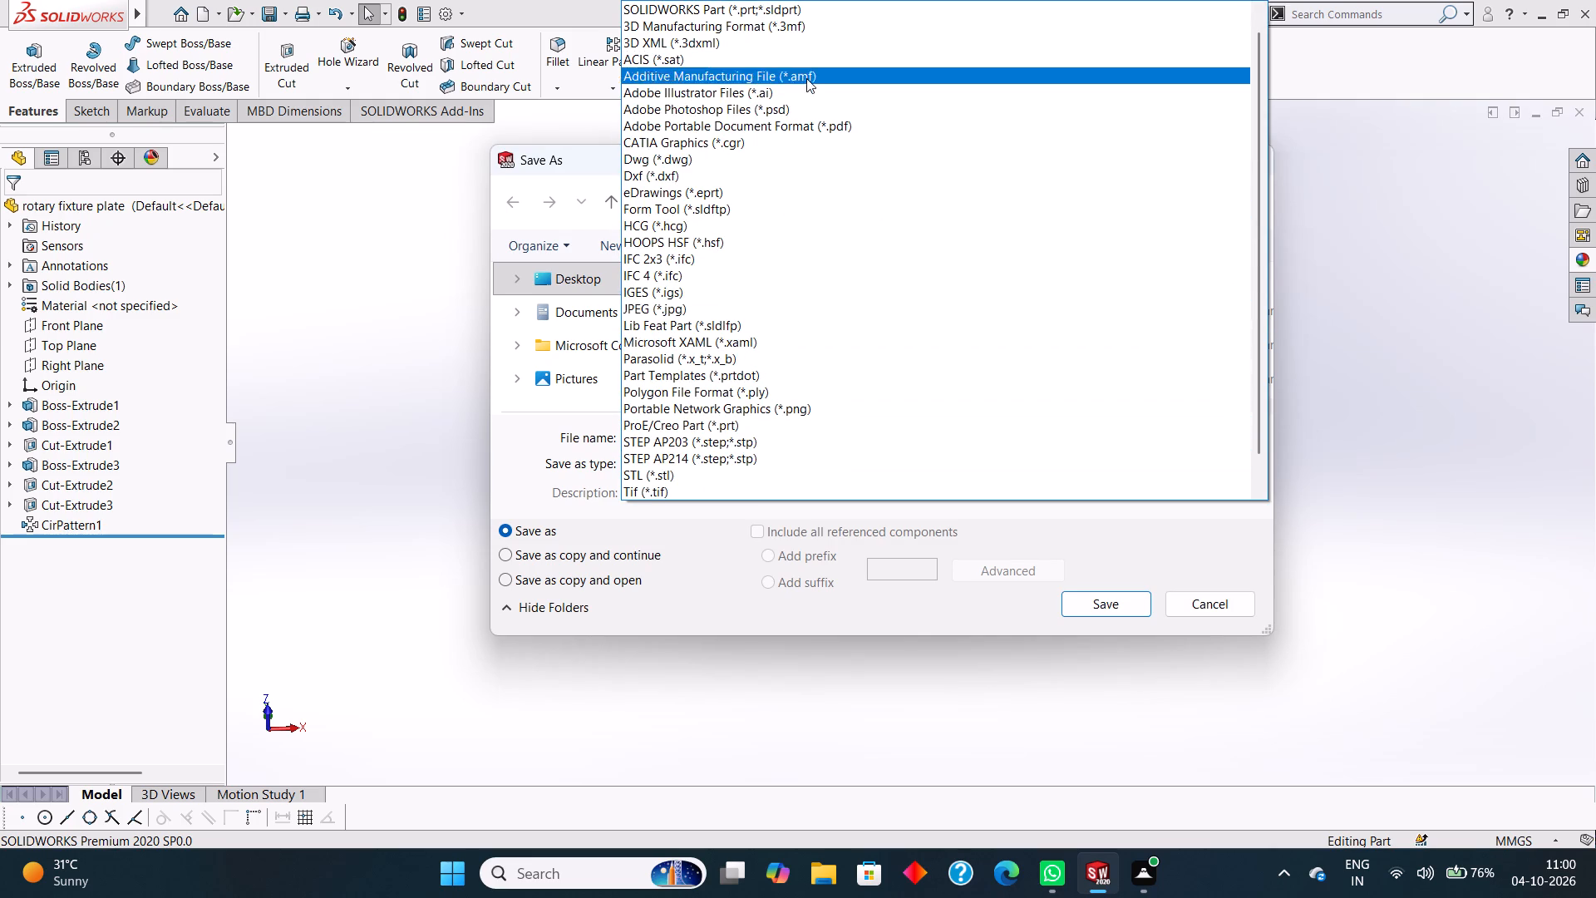
click(818, 126)
click(751, 496)
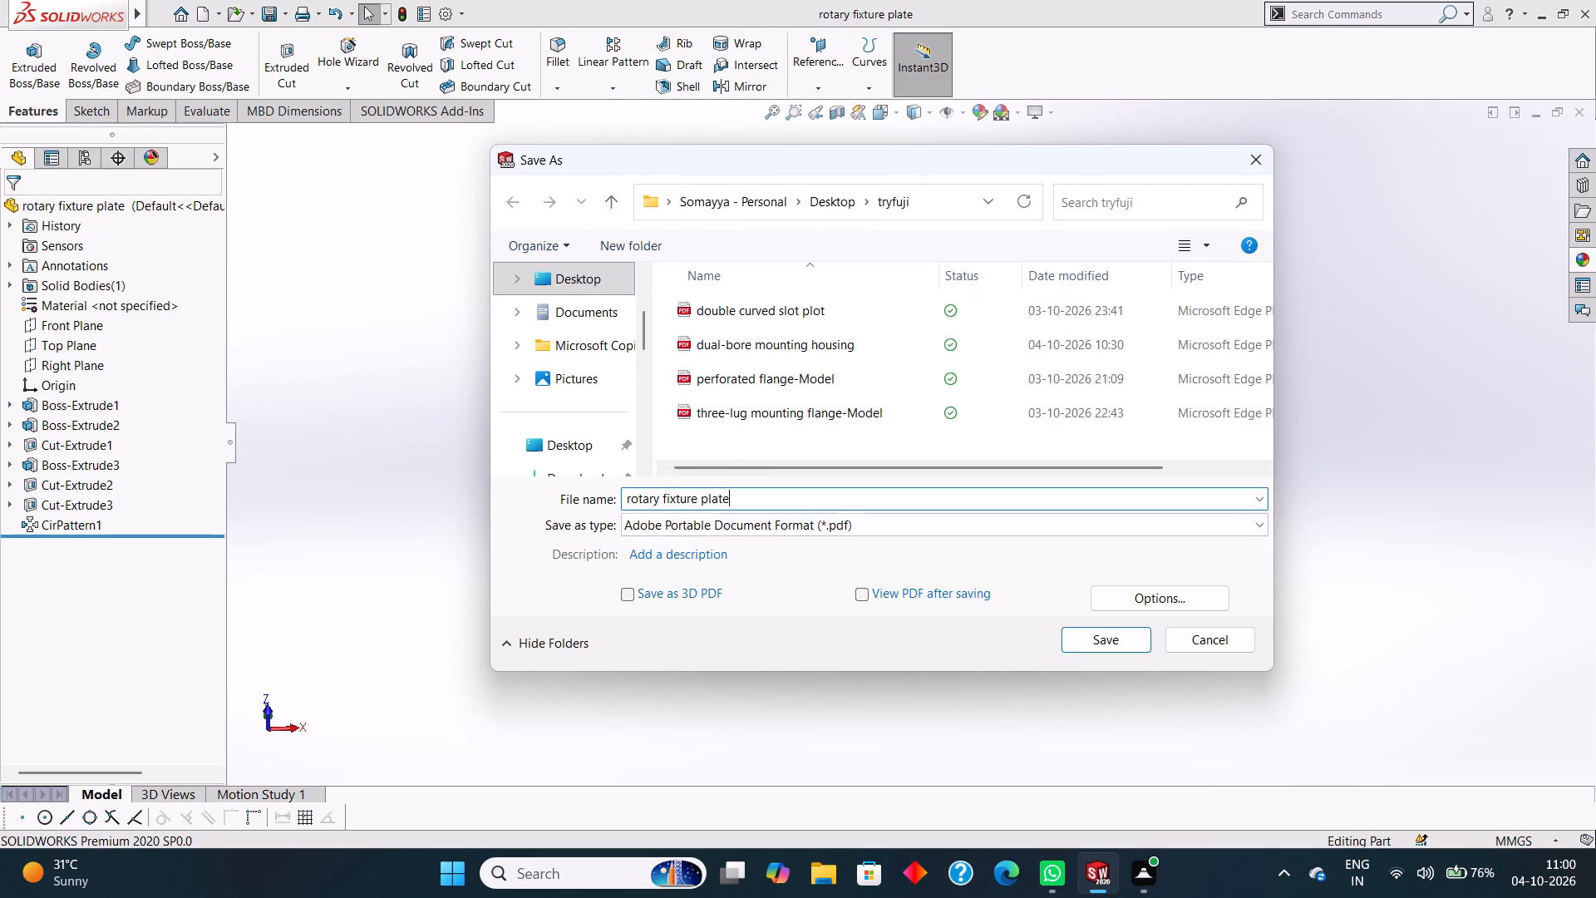
click(1100, 638)
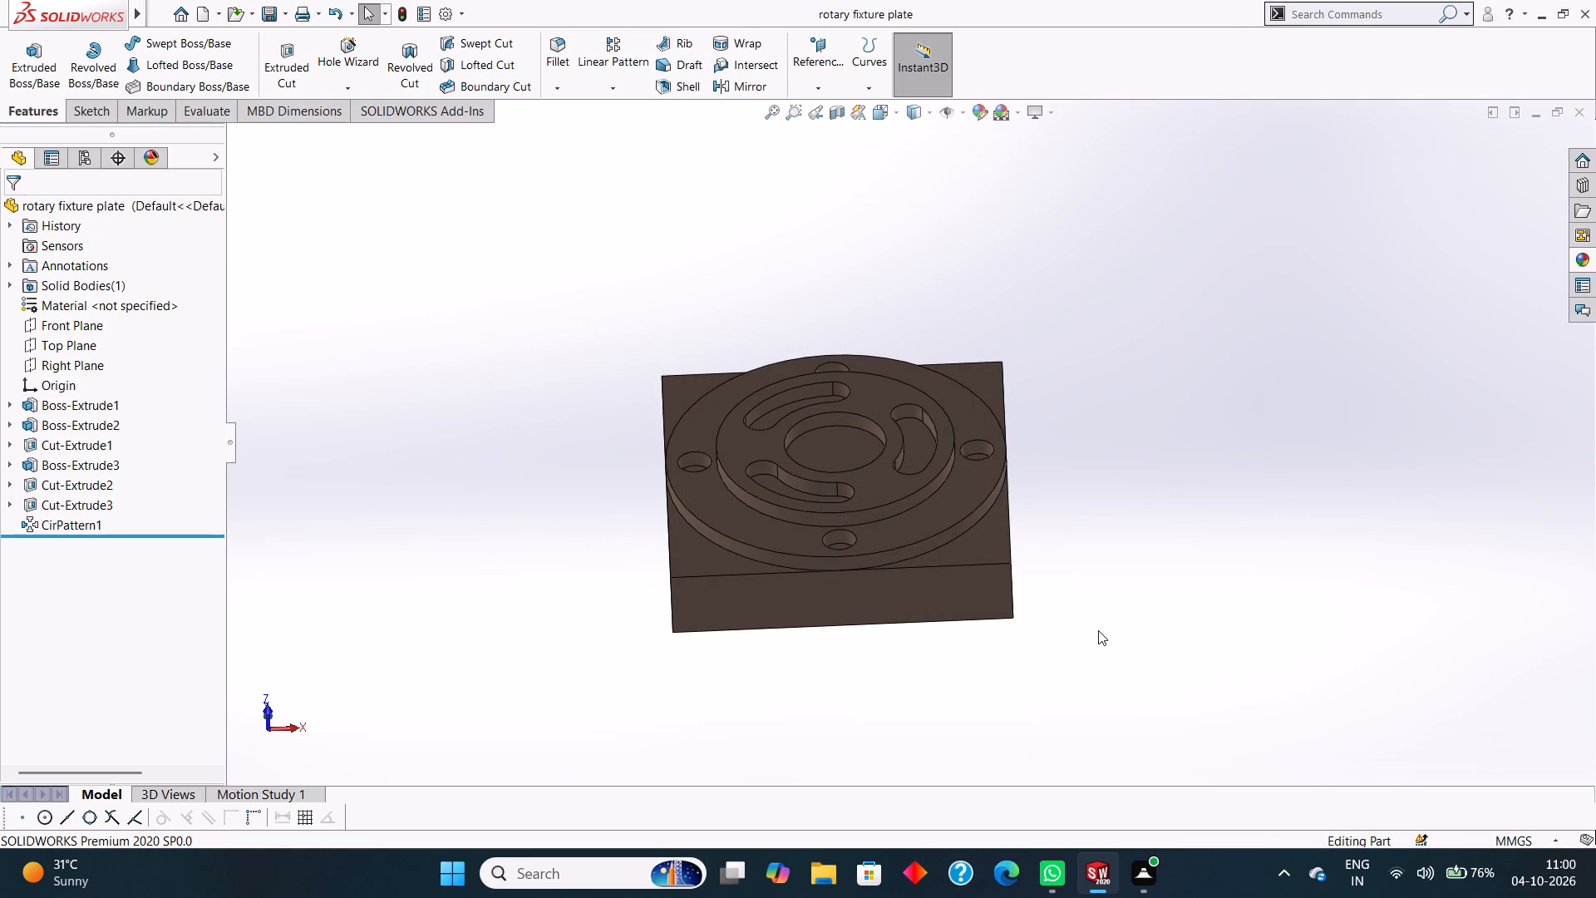